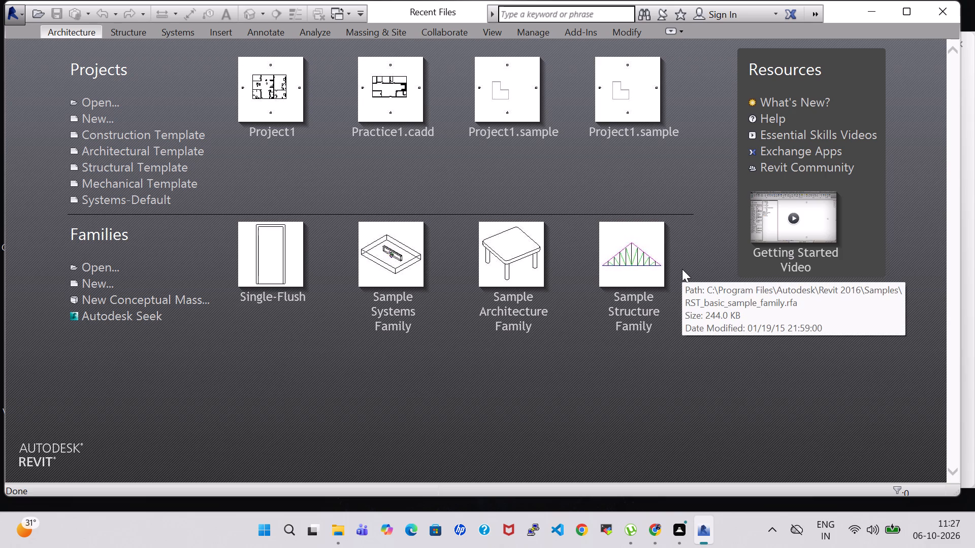
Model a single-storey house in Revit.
Create a new project from the Architectural Template.
{"action": "left_click", "coordinate": [95, 116]}
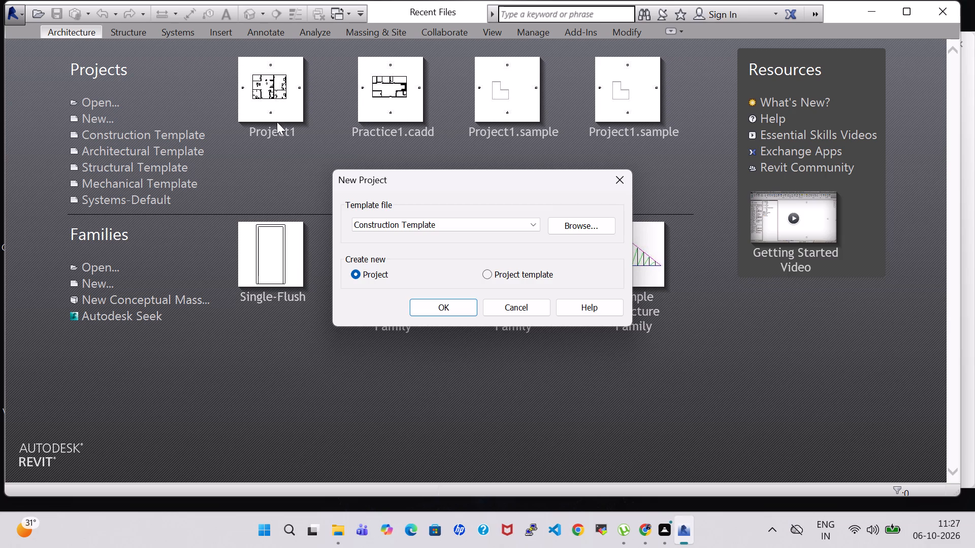
{"action": "left_click", "coordinate": [533, 220]}
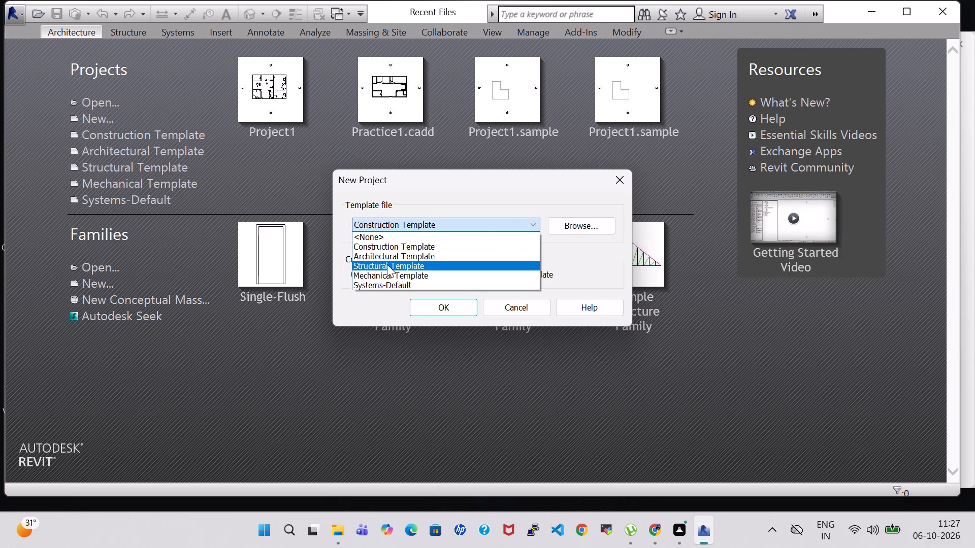
{"action": "left_click", "coordinate": [387, 260]}
{"action": "left_click", "coordinate": [426, 308]}
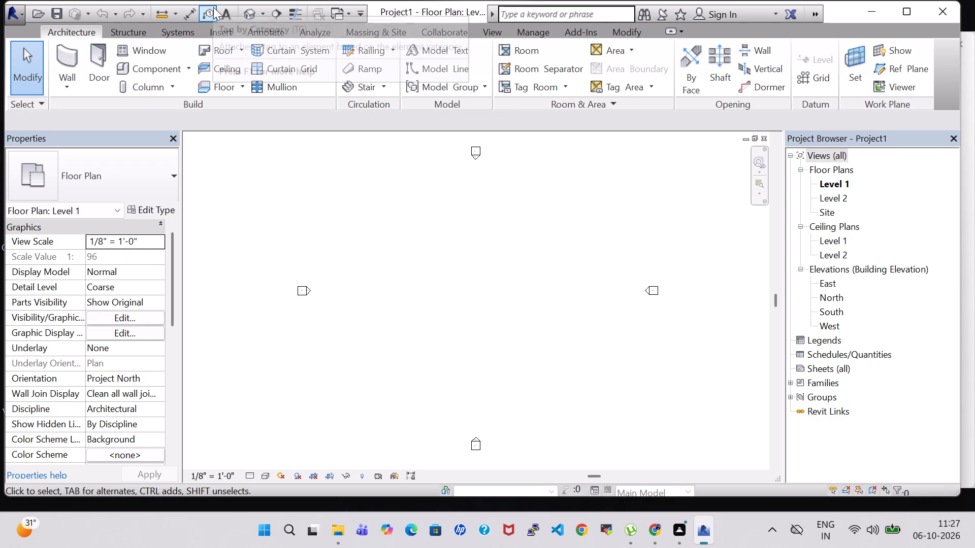
Draw a closed rectangle of Generic - 8" walls on Level 1, 10' high, about 72' wide and 112' long.
{"action": "left_click", "coordinate": [72, 49]}
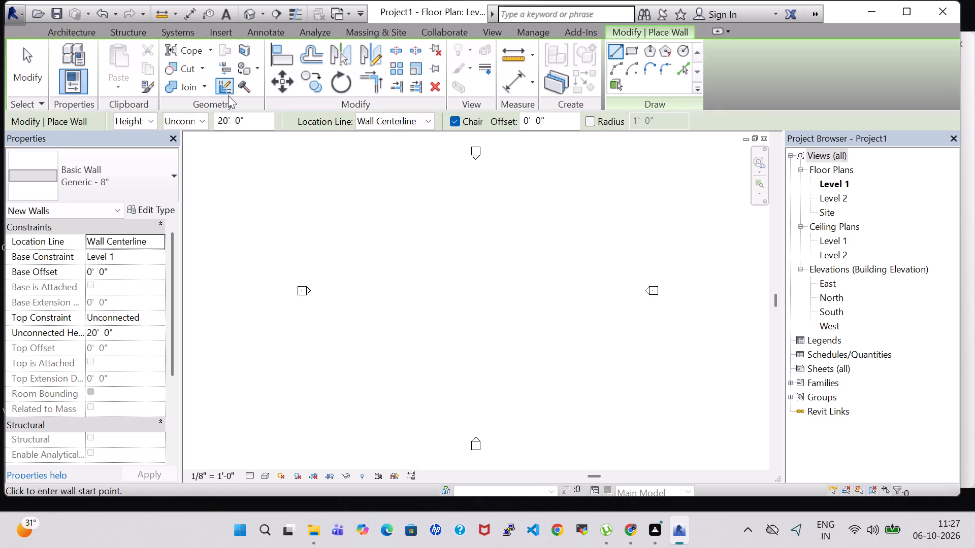
{"action": "left_click", "coordinate": [222, 123]}
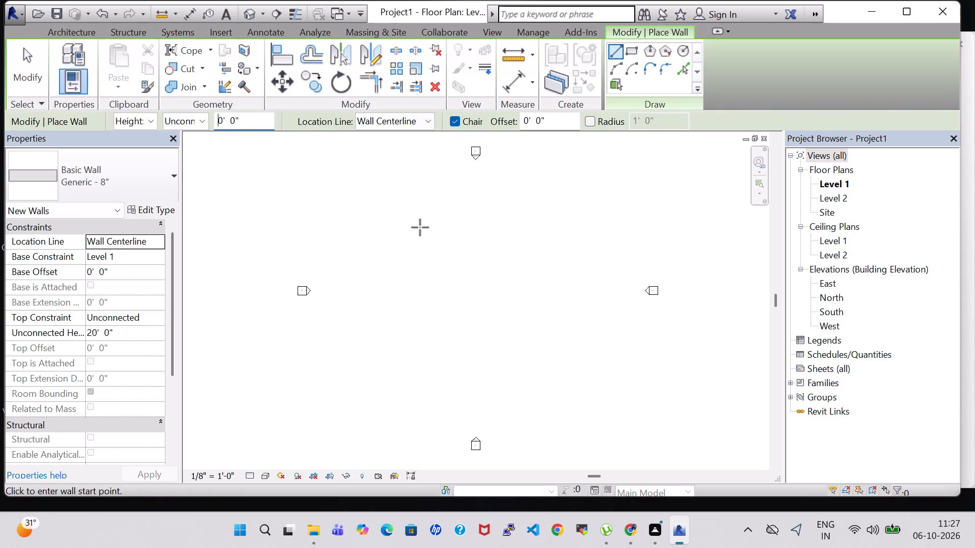
{"action": "key", "text": "BackSpace"}
{"action": "key", "text": "1"}
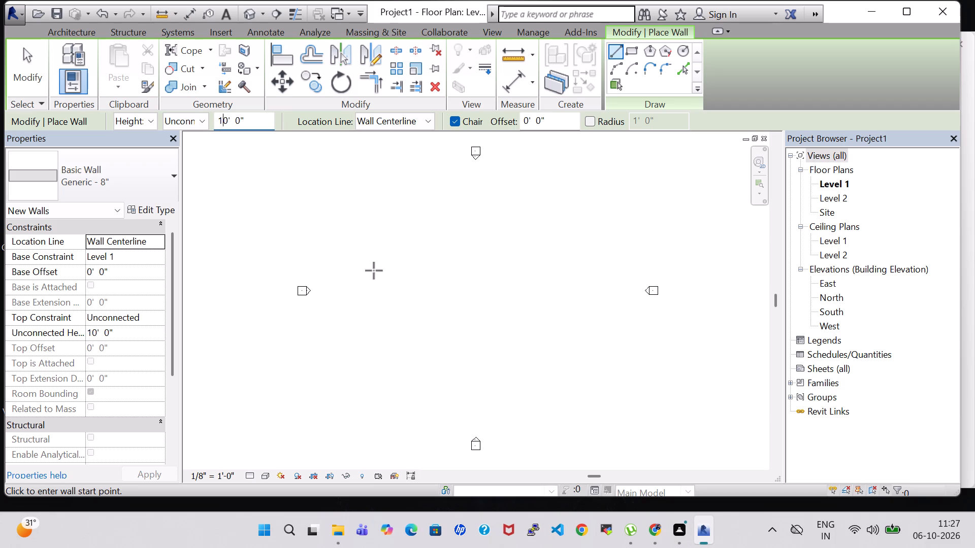
{"action": "left_click_drag", "start_coordinate": [384, 206], "coordinate": [428, 207]}
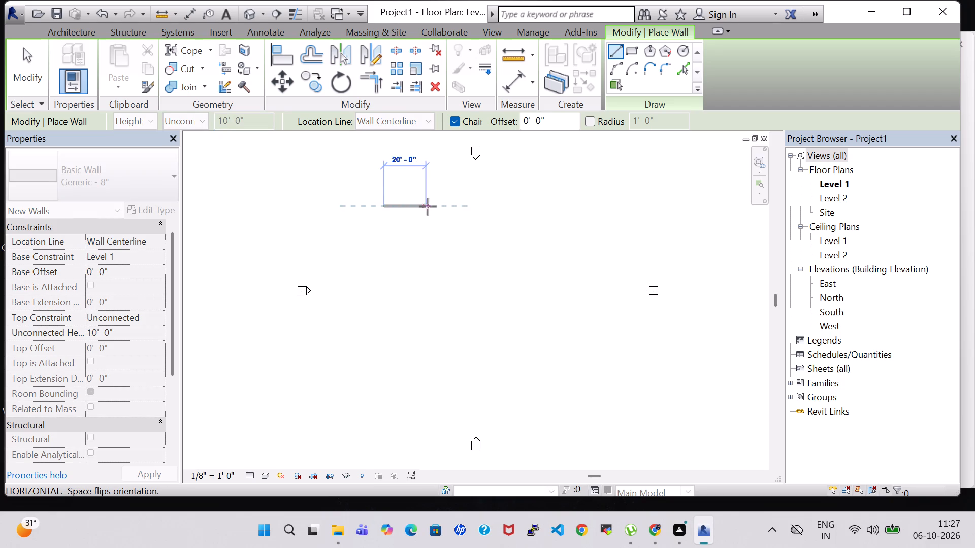
{"action": "left_click_drag", "start_coordinate": [428, 207], "coordinate": [513, 209]}
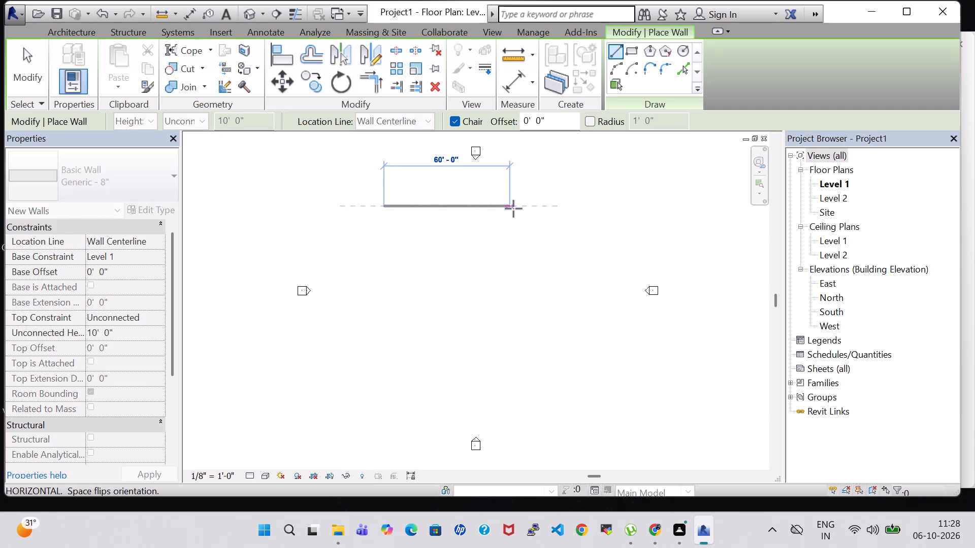
{"action": "left_click_drag", "start_coordinate": [513, 209], "coordinate": [525, 209]}
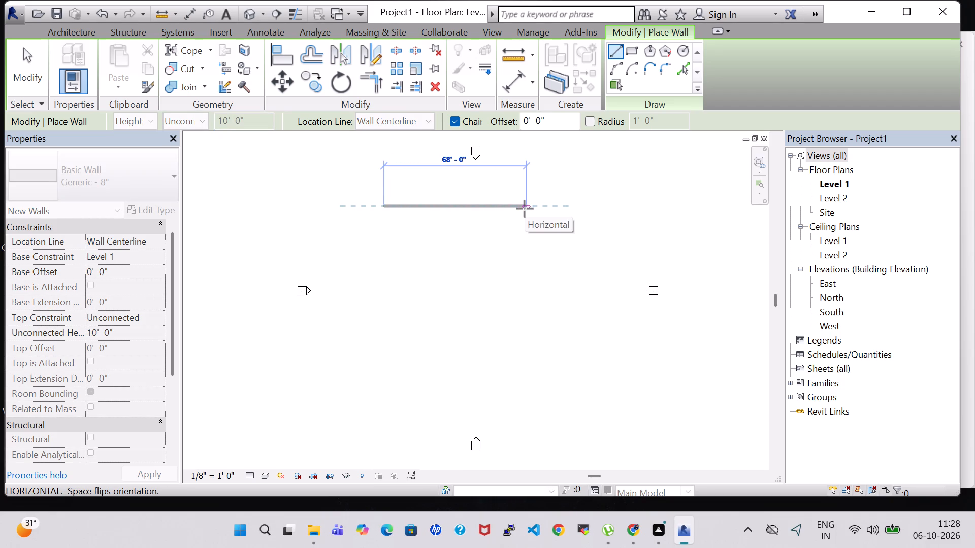
{"action": "left_click_drag", "start_coordinate": [525, 209], "coordinate": [533, 209]}
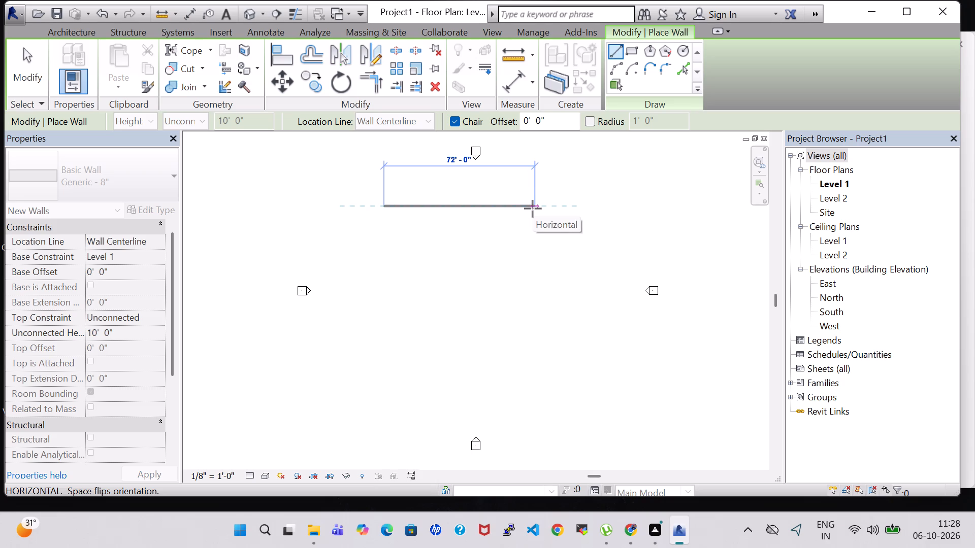
{"action": "left_click_drag", "start_coordinate": [533, 209], "coordinate": [537, 209]}
{"action": "left_click", "coordinate": [537, 209]}
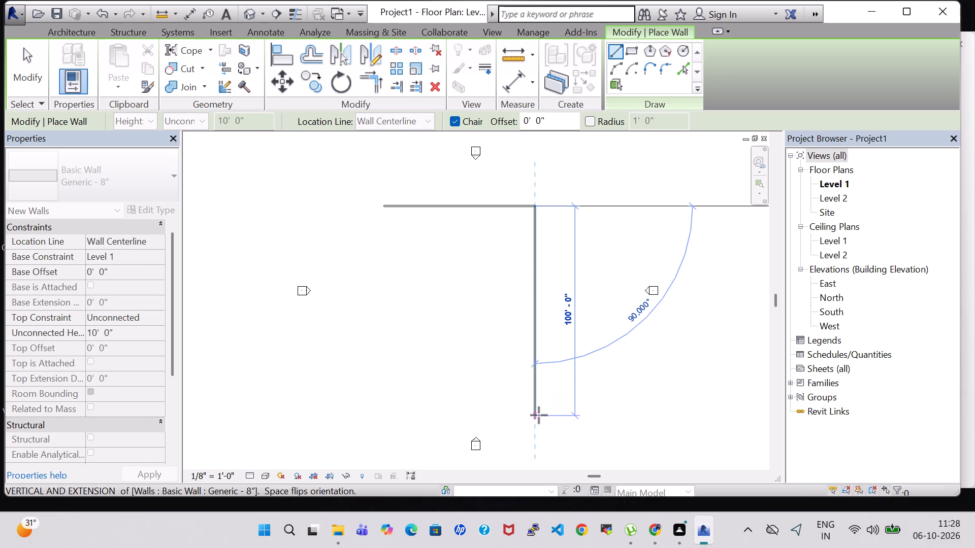
{"action": "left_click", "coordinate": [537, 442]}
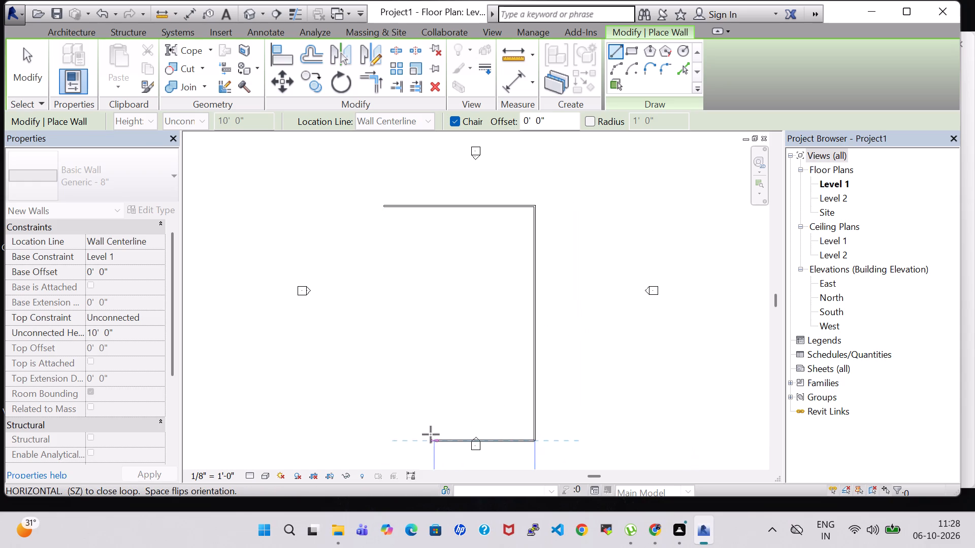
{"action": "left_click", "coordinate": [385, 435]}
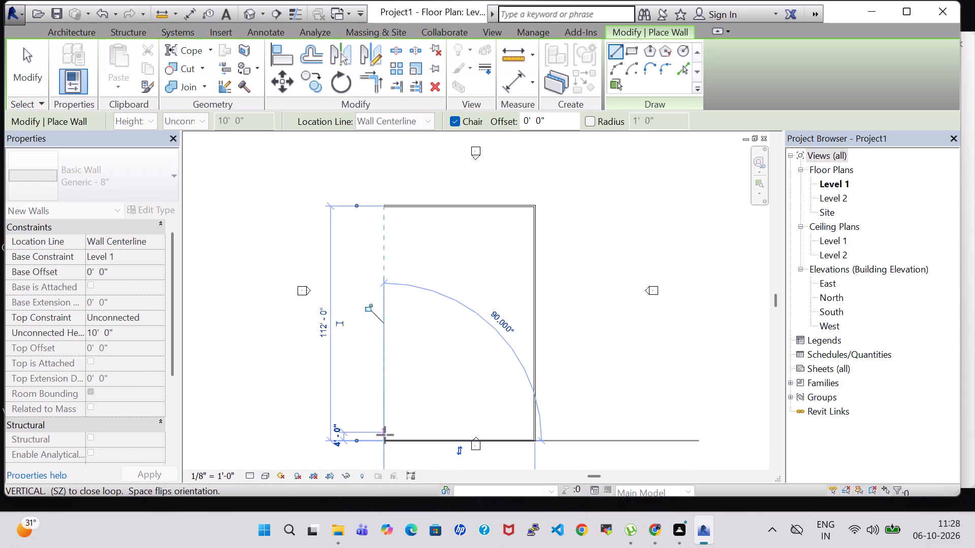
{"action": "scroll", "coordinate": [385, 204], "scroll_direction": "up", "scroll_amount": 3}
{"action": "left_click", "coordinate": [382, 212]}
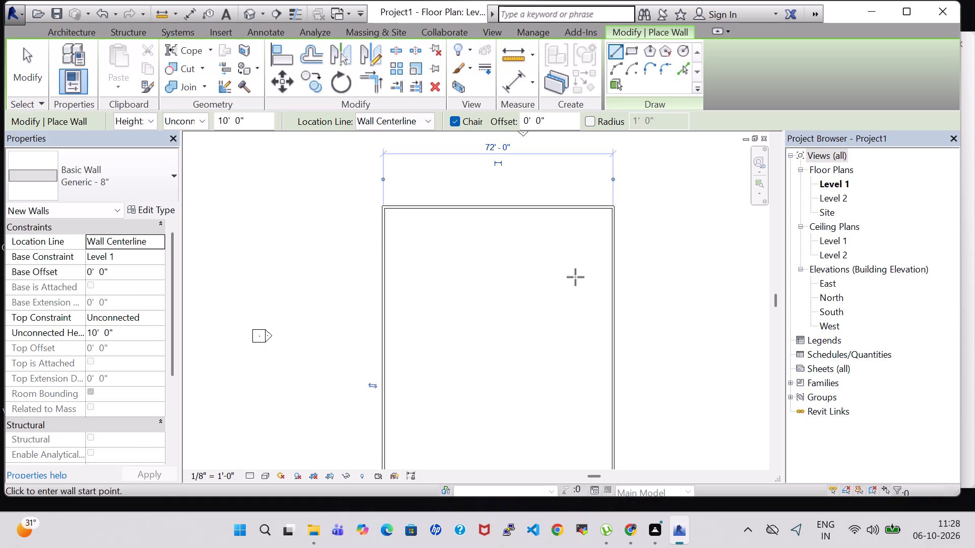
Draw a vertical dividing wall from the midpoint of the upper outer wall to the midpoint of the lower outer wall.
{"action": "middle_click_drag", "start_coordinate": [575, 277], "coordinate": [589, 201]}
{"action": "middle_click_drag", "start_coordinate": [589, 201], "coordinate": [551, 242]}
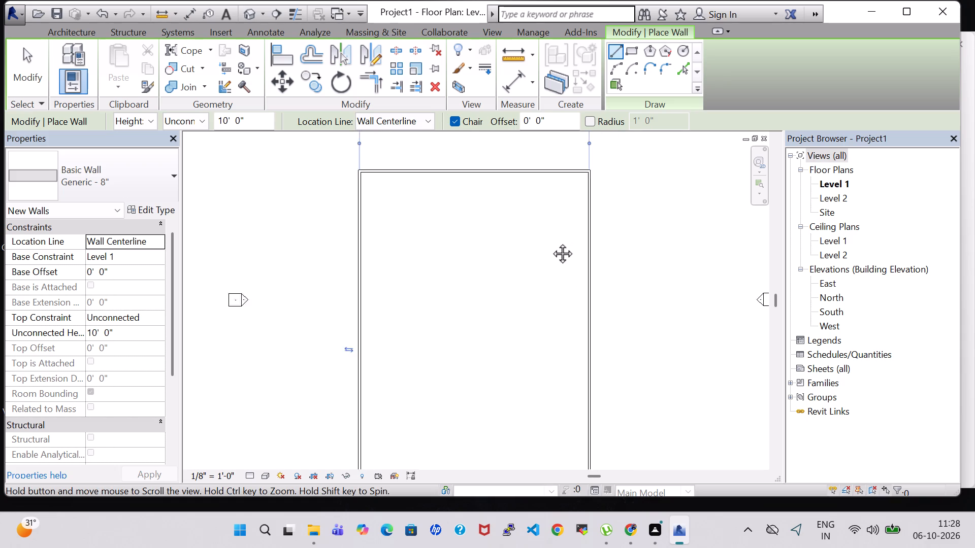
{"action": "middle_click_drag", "start_coordinate": [551, 242], "coordinate": [545, 260]}
{"action": "scroll", "coordinate": [545, 260], "scroll_direction": "up", "scroll_amount": 1}
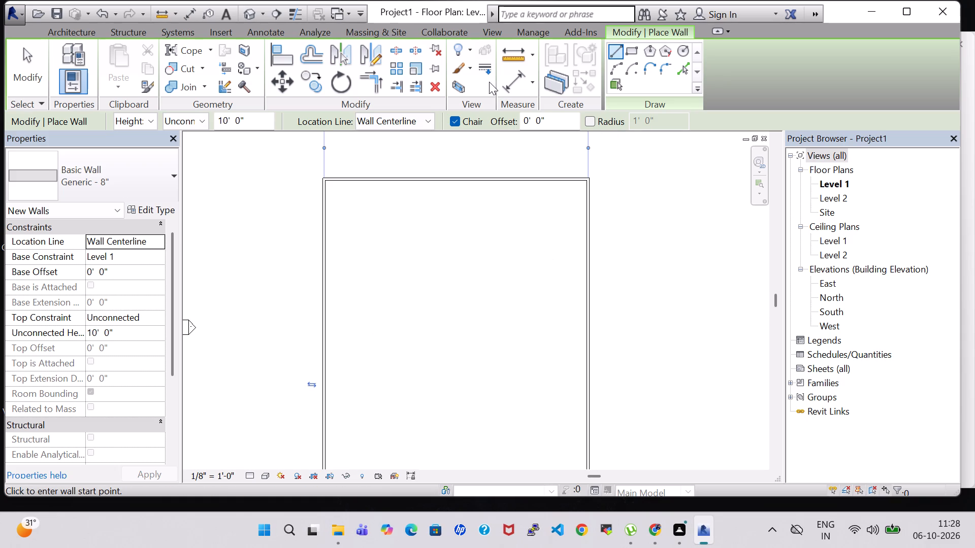
{"action": "scroll", "coordinate": [479, 102], "scroll_direction": "down", "scroll_amount": 1}
{"action": "scroll", "coordinate": [478, 219], "scroll_direction": "down", "scroll_amount": 4}
{"action": "middle_click_drag", "start_coordinate": [476, 241], "coordinate": [479, 181]}
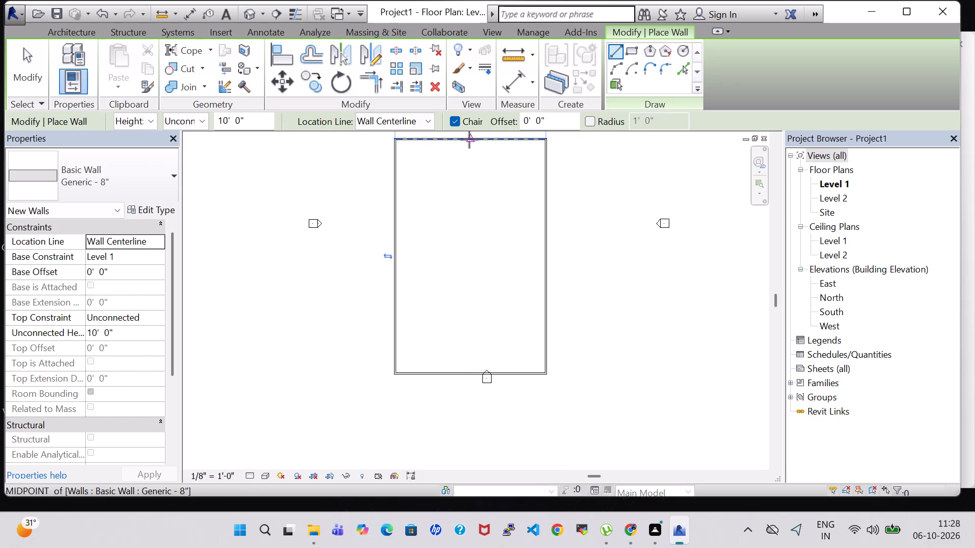
{"action": "left_click", "coordinate": [469, 141]}
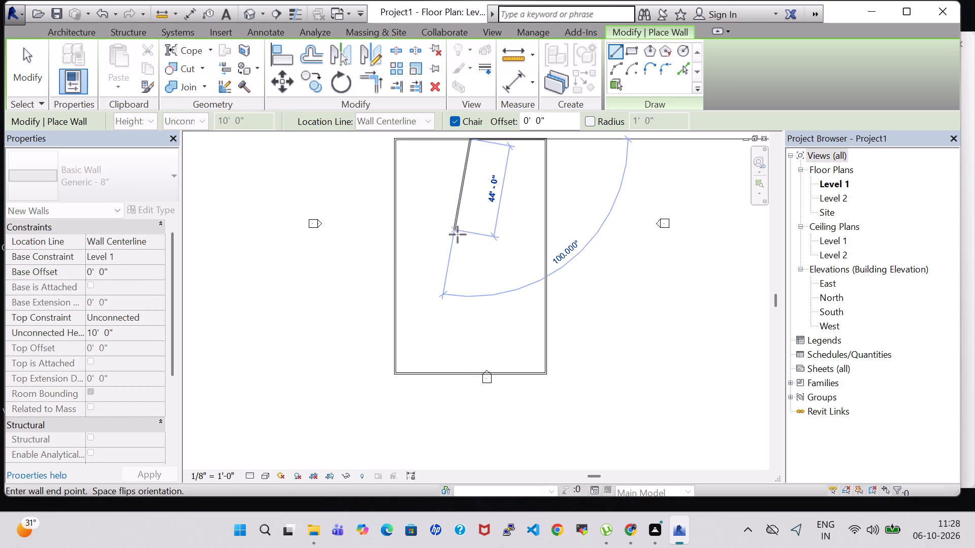
{"action": "left_click", "coordinate": [472, 376]}
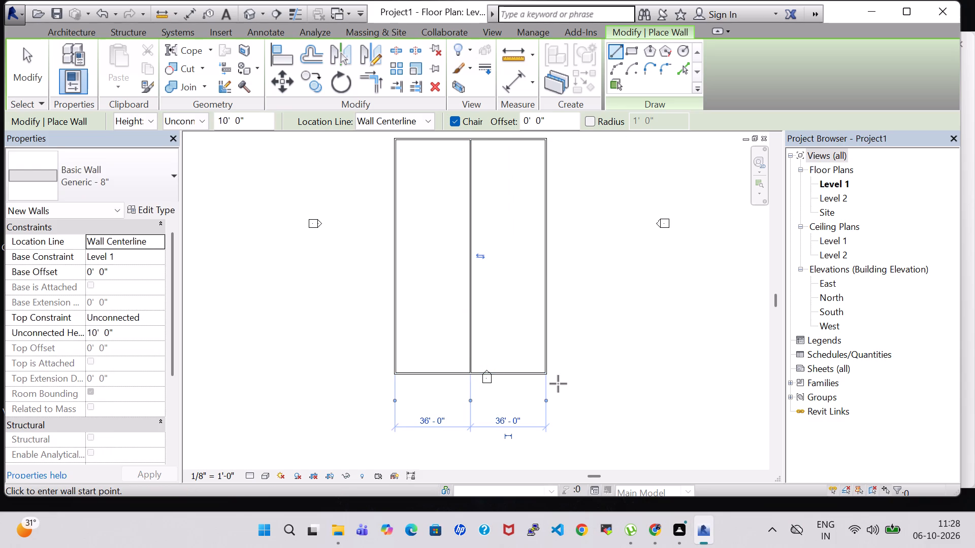
{"action": "key", "text": "Escape"}
Draw two horizontal walls across the building's east half, about 13'-4" below the north wall and about 14'-8" below the first one.
{"action": "middle_click_drag", "start_coordinate": [518, 239], "coordinate": [532, 290]}
{"action": "scroll", "coordinate": [528, 244], "scroll_direction": "up", "scroll_amount": 5}
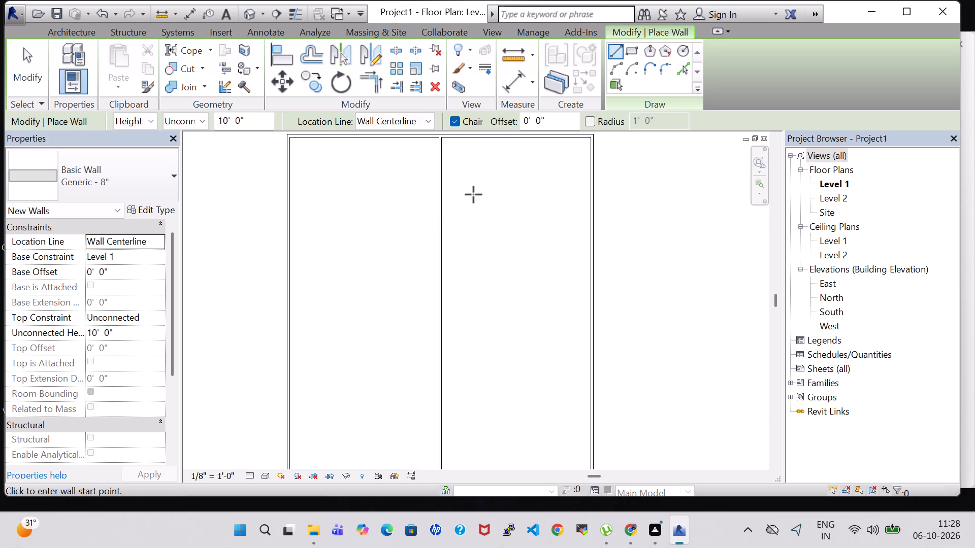
{"action": "middle_click_drag", "start_coordinate": [473, 194], "coordinate": [500, 260]}
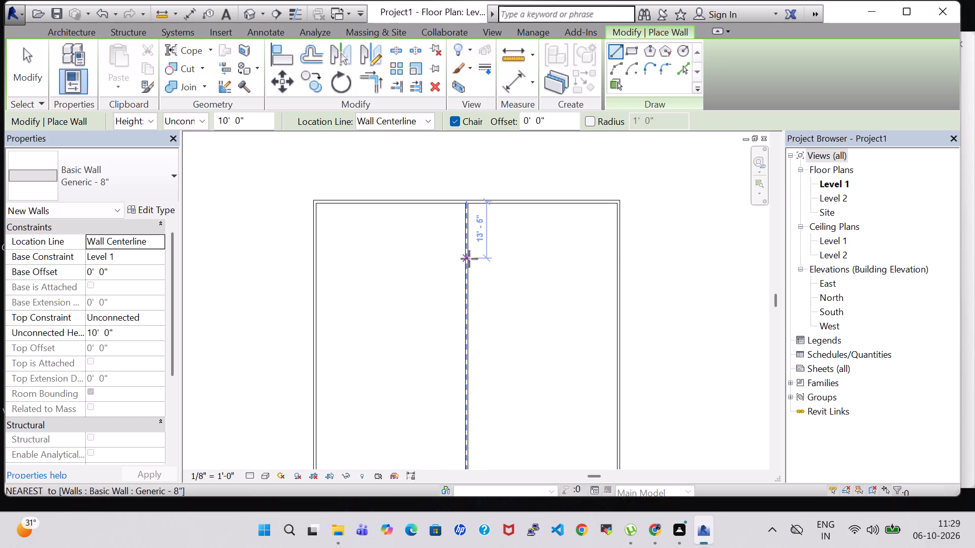
{"action": "left_click", "coordinate": [467, 258]}
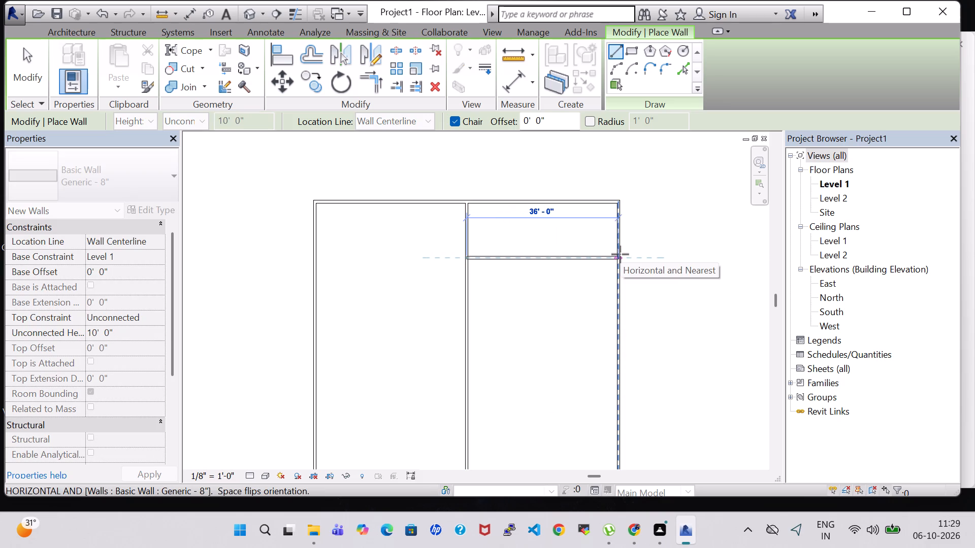
{"action": "scroll", "coordinate": [620, 254], "scroll_direction": "up", "scroll_amount": 5}
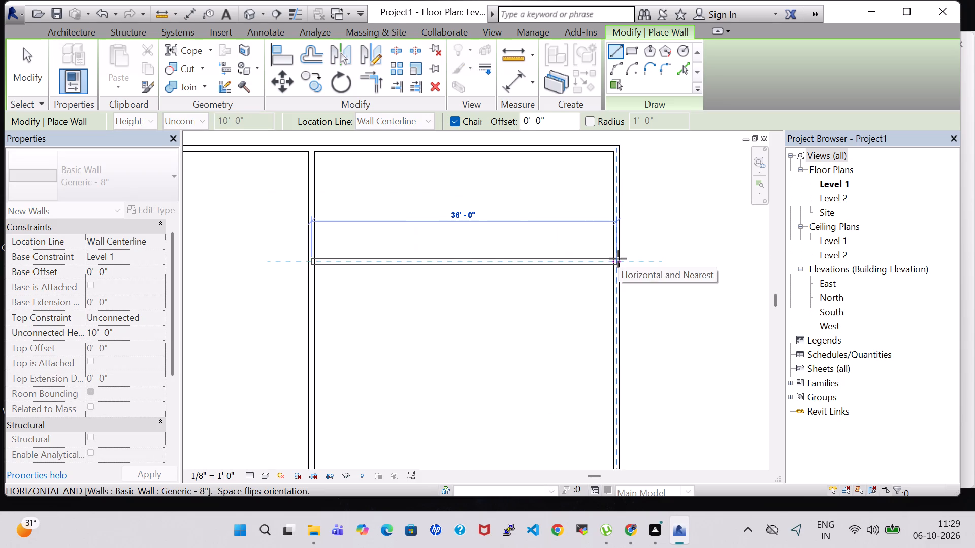
{"action": "left_click", "coordinate": [617, 262]}
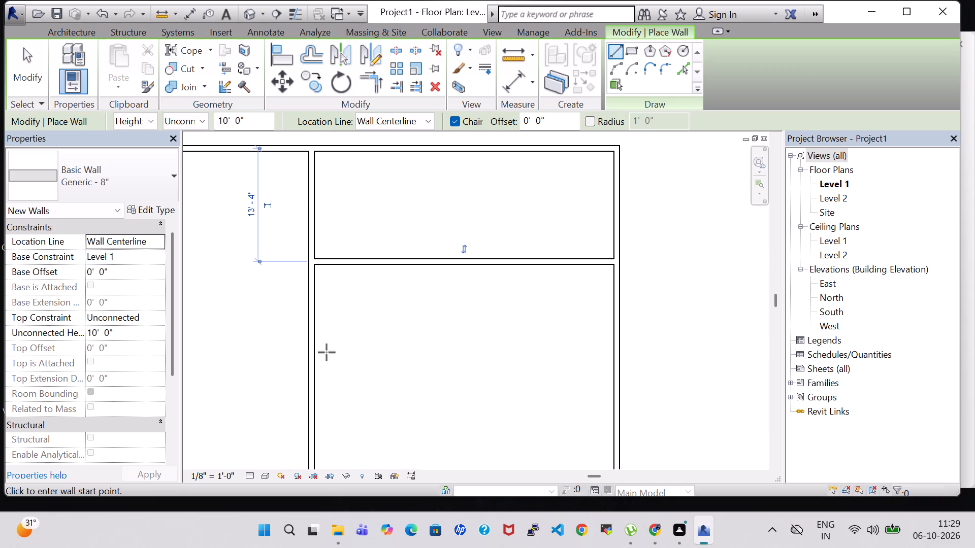
{"action": "left_click", "coordinate": [312, 386]}
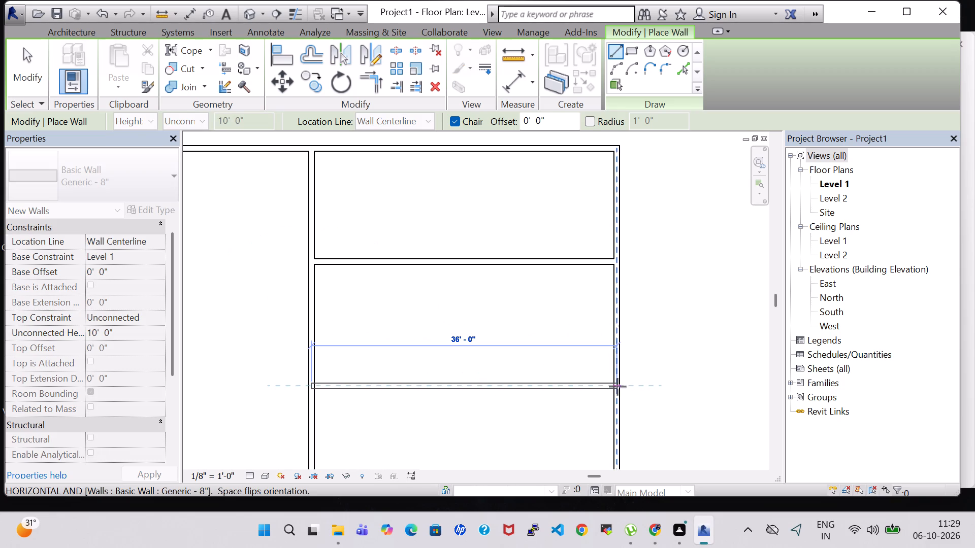
{"action": "left_click", "coordinate": [616, 388]}
{"action": "scroll", "coordinate": [709, 391], "scroll_direction": "down", "scroll_amount": 1}
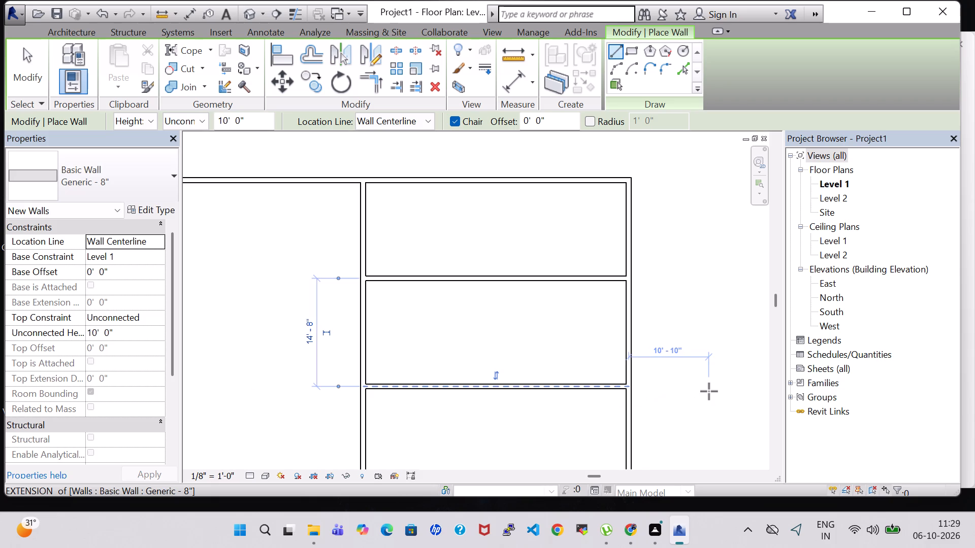
{"action": "key", "text": "Escape"}
Draw a horizontal wall from the central wall to the east outer wall, about 8'-10" above the south wall.
{"action": "scroll", "coordinate": [559, 334], "scroll_direction": "down", "scroll_amount": 2}
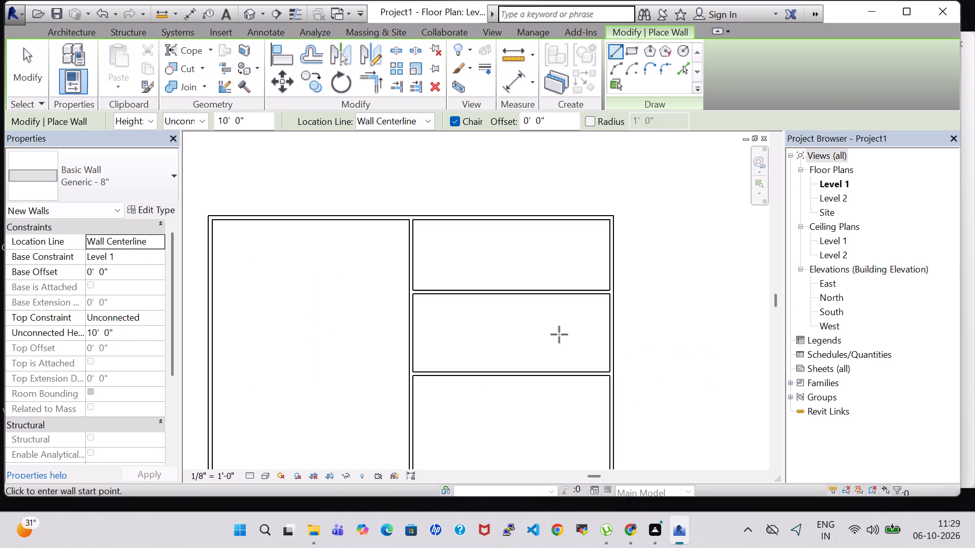
{"action": "middle_click_drag", "start_coordinate": [559, 334], "coordinate": [582, 228]}
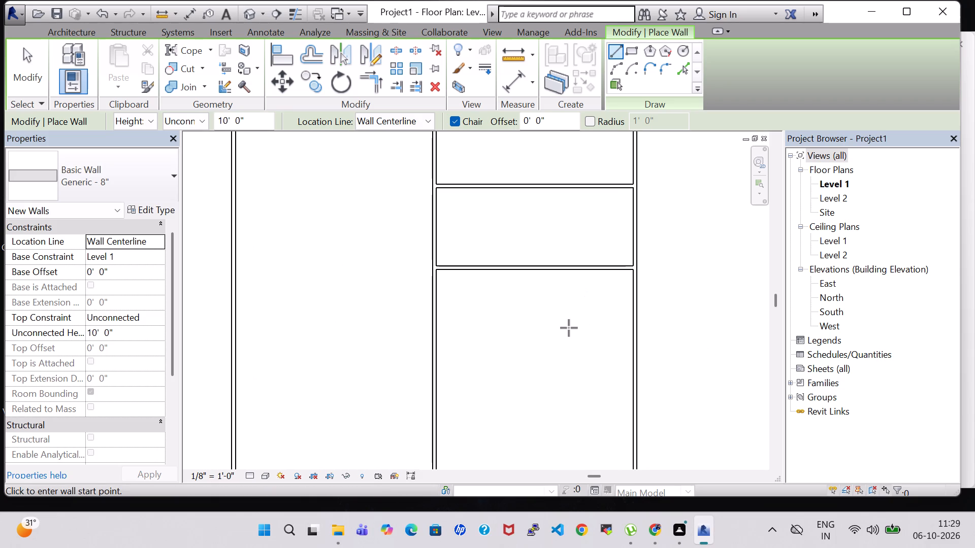
{"action": "middle_click_drag", "start_coordinate": [569, 328], "coordinate": [580, 205]}
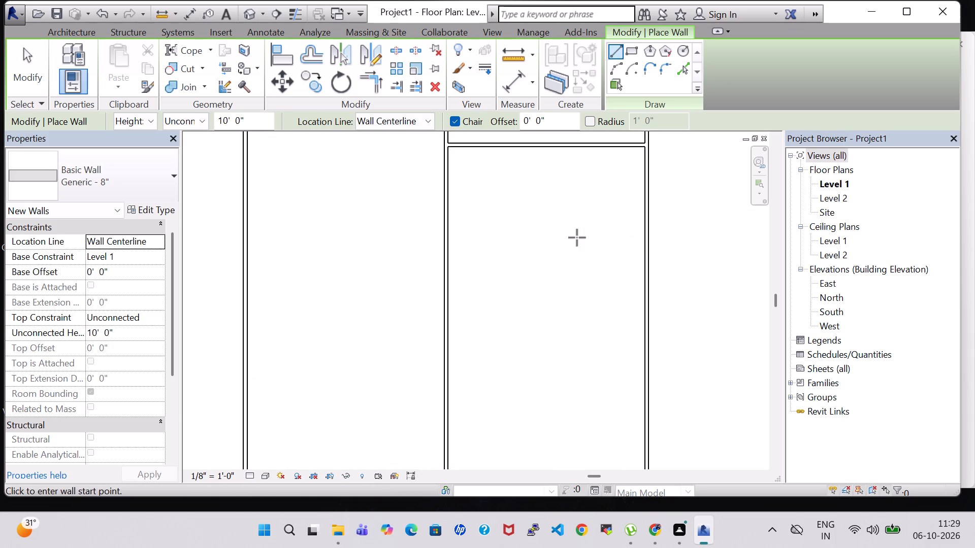
{"action": "middle_click_drag", "start_coordinate": [507, 309], "coordinate": [492, 218]}
{"action": "scroll", "coordinate": [492, 212], "scroll_direction": "up", "scroll_amount": 1}
{"action": "scroll", "coordinate": [487, 277], "scroll_direction": "down", "scroll_amount": 3}
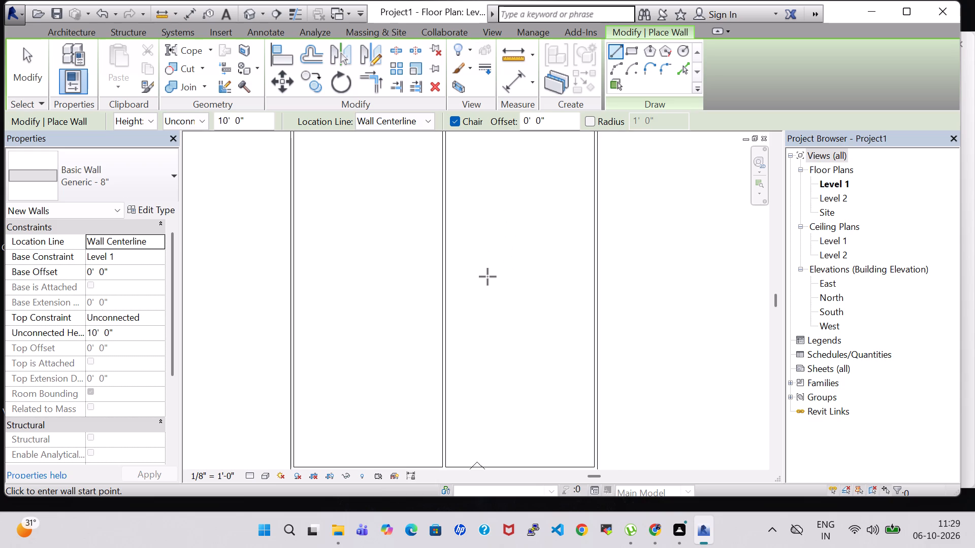
{"action": "scroll", "coordinate": [487, 280], "scroll_direction": "down", "scroll_amount": 1}
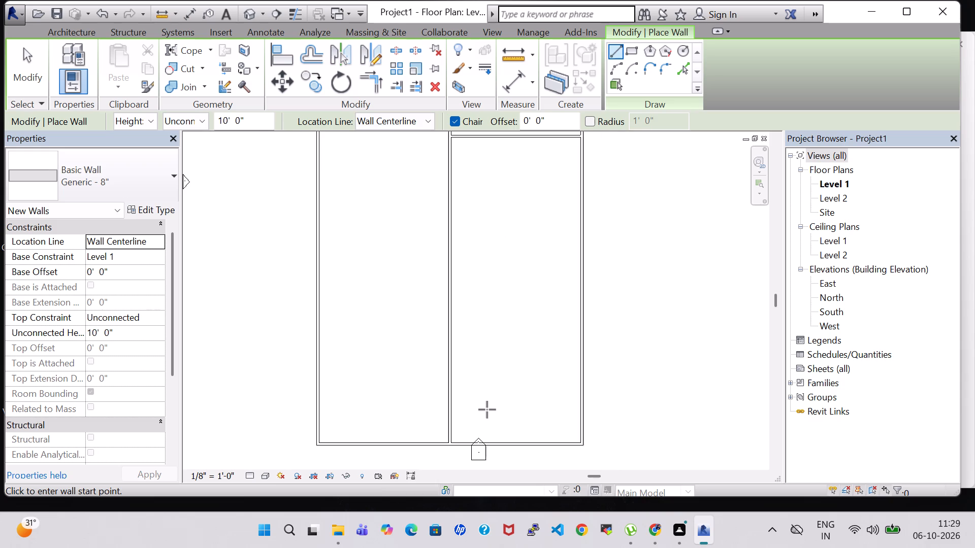
{"action": "left_click", "coordinate": [451, 412]}
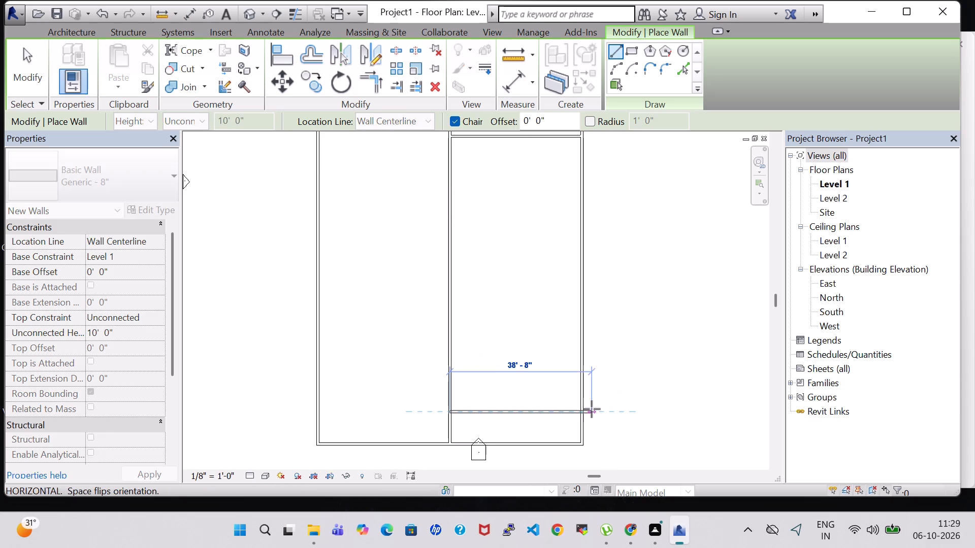
{"action": "scroll", "coordinate": [578, 411], "scroll_direction": "up", "scroll_amount": 4}
{"action": "left_click", "coordinate": [585, 412]}
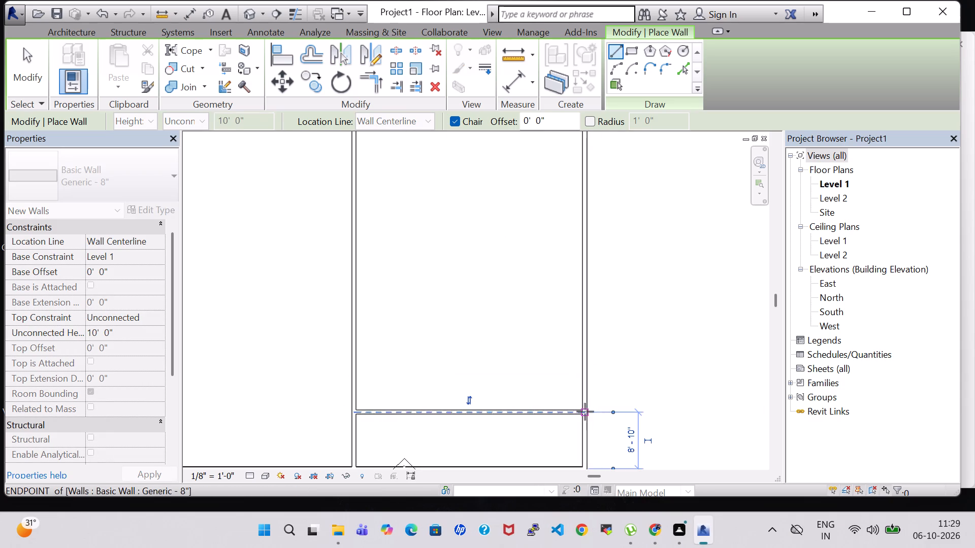
{"action": "key", "text": "Escape"}
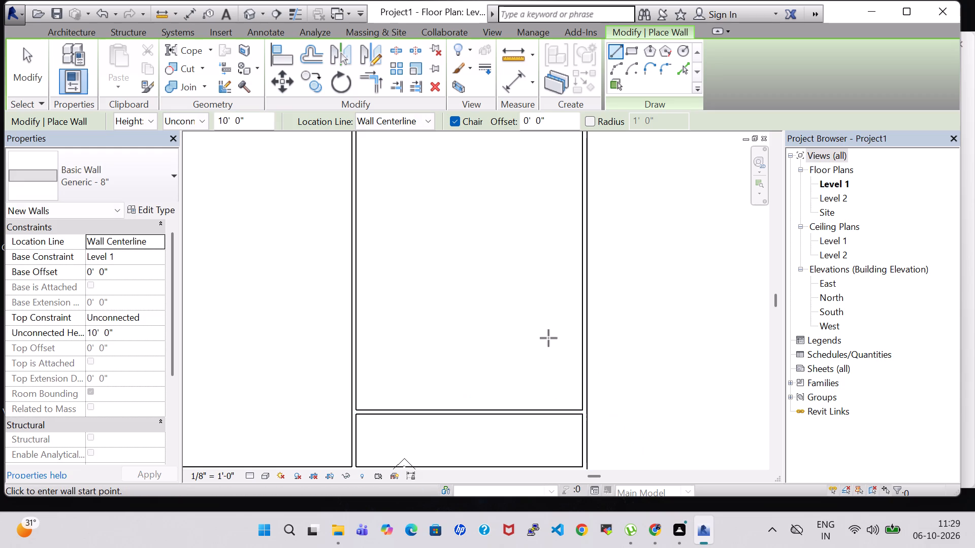
{"action": "scroll", "coordinate": [442, 270], "scroll_direction": "down", "scroll_amount": 1}
Draw a horizontal wall about 36' long from the west outer wall to the central wall, across the building's southwest half.
{"action": "scroll", "coordinate": [442, 270], "scroll_direction": "down", "scroll_amount": 1}
{"action": "scroll", "coordinate": [423, 314], "scroll_direction": "down", "scroll_amount": 3}
{"action": "middle_click_drag", "start_coordinate": [422, 269], "coordinate": [427, 340]}
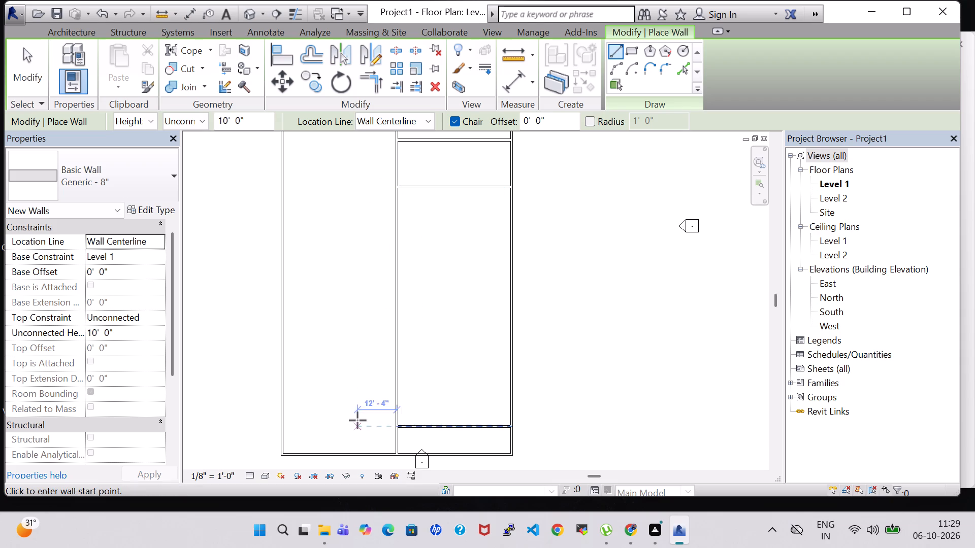
{"action": "left_click", "coordinate": [282, 362]}
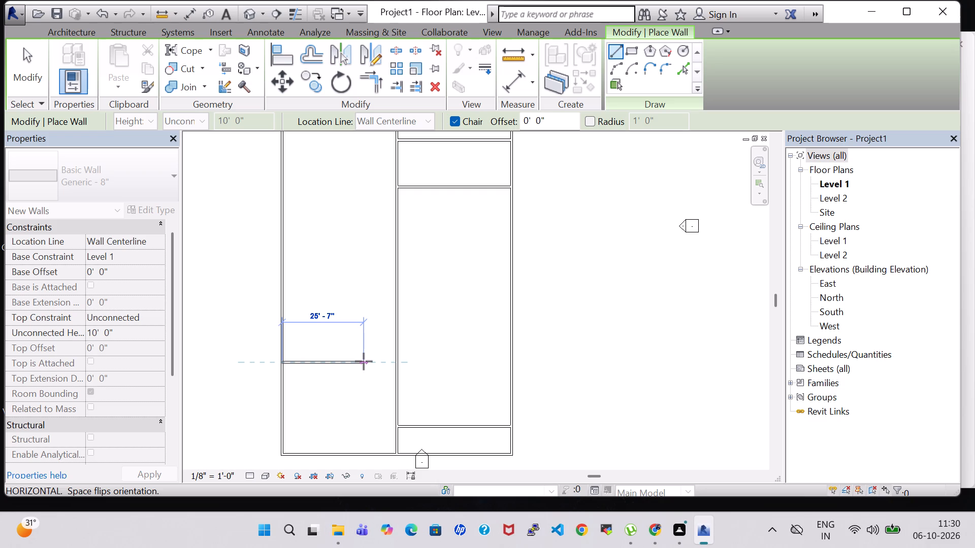
{"action": "key", "text": "Escape"}
{"action": "left_click", "coordinate": [282, 327]}
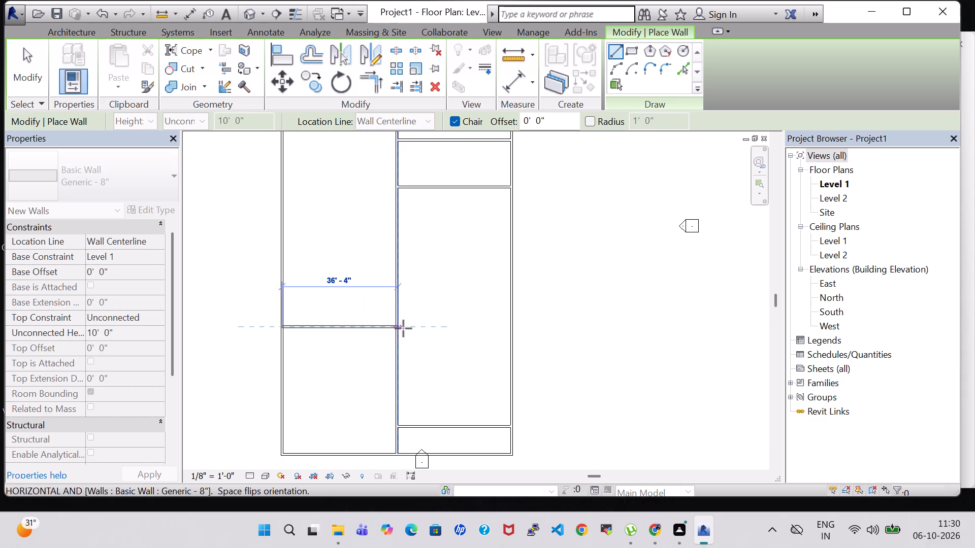
{"action": "scroll", "coordinate": [391, 325], "scroll_direction": "up", "scroll_amount": 6}
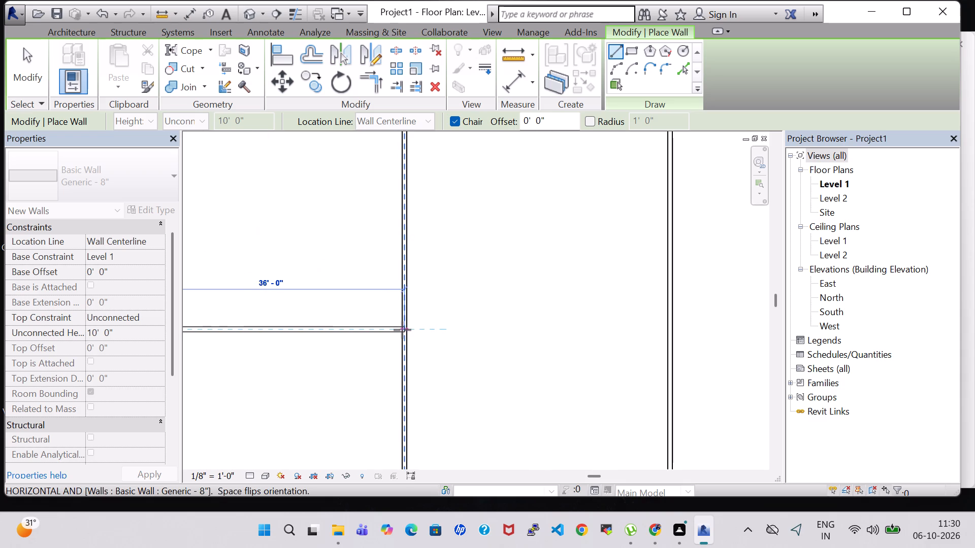
{"action": "left_click", "coordinate": [402, 330]}
{"action": "key", "text": "Escape"}
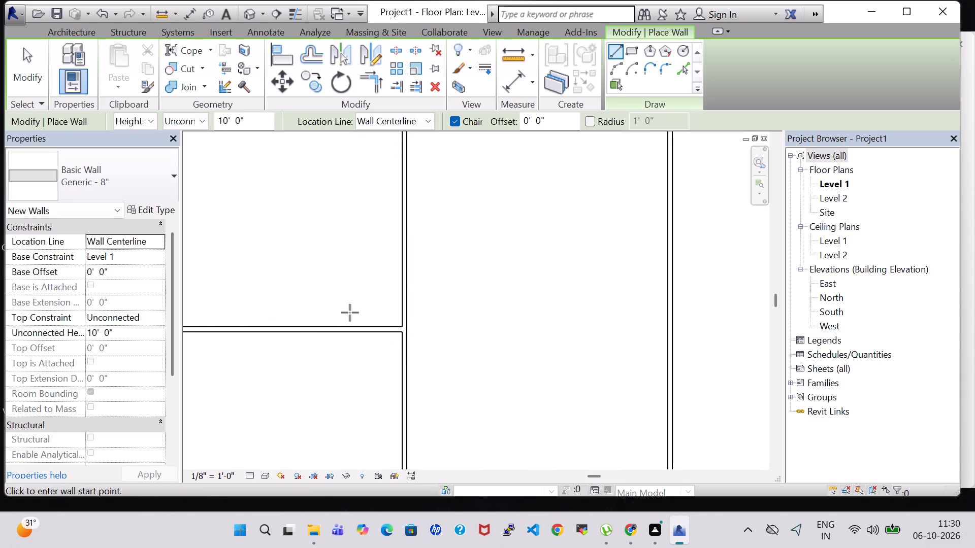
Enclose a room against the west outer wall with three walls, about 19'-6" wide and 22'-6" long, starting about 5'-6" south of the northernmost east partition.
{"action": "scroll", "coordinate": [289, 300], "scroll_direction": "down", "scroll_amount": 2}
{"action": "middle_click_drag", "start_coordinate": [289, 289], "coordinate": [382, 330]}
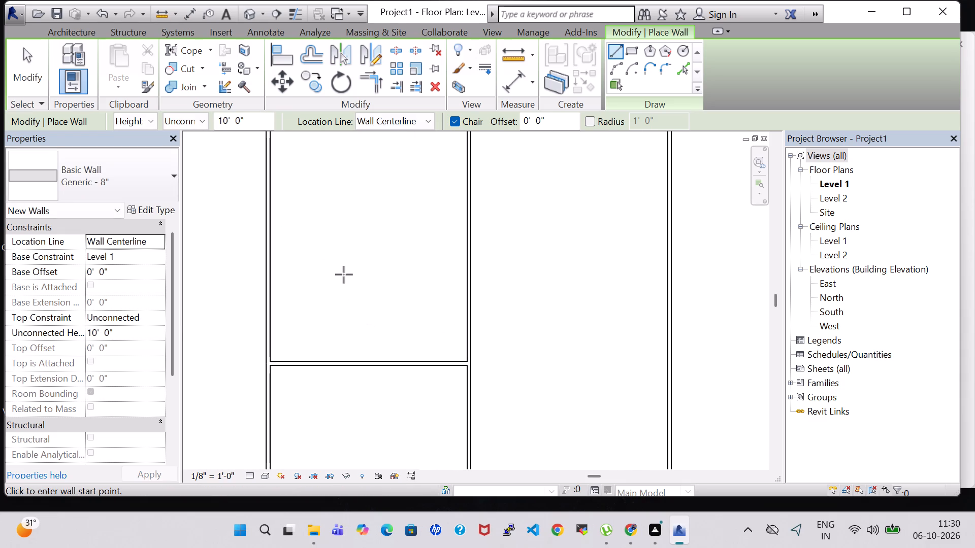
{"action": "middle_click_drag", "start_coordinate": [309, 245], "coordinate": [319, 322]}
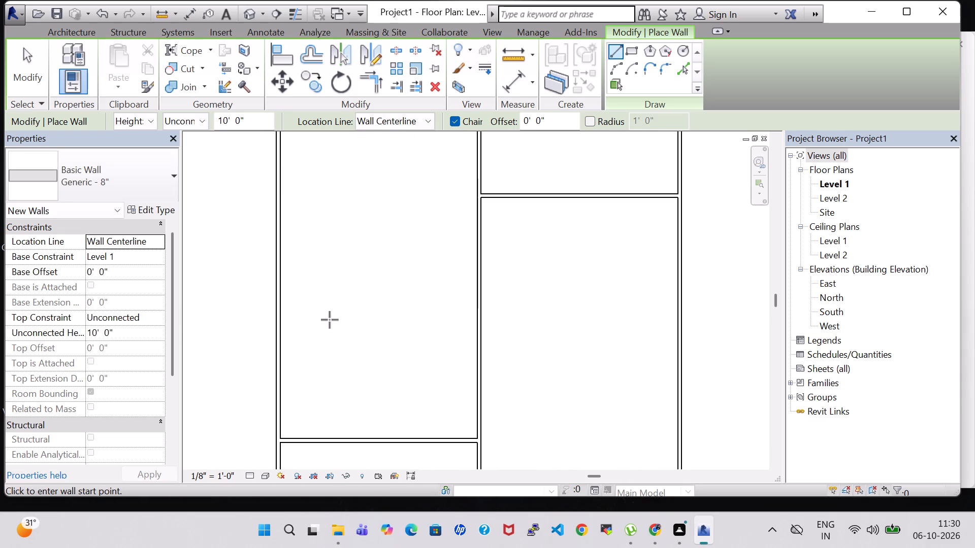
{"action": "middle_click_drag", "start_coordinate": [430, 221], "coordinate": [443, 321]}
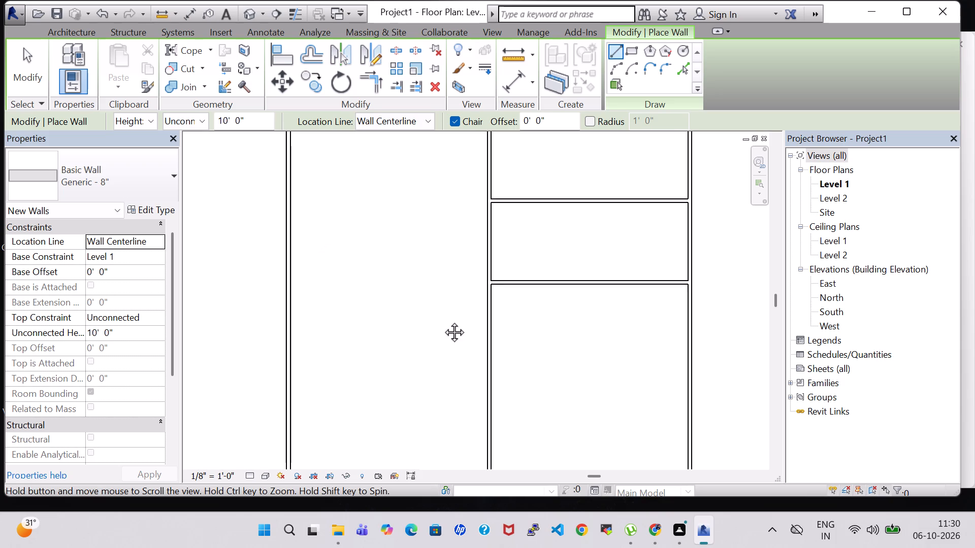
{"action": "middle_click_drag", "start_coordinate": [443, 321], "coordinate": [446, 355]}
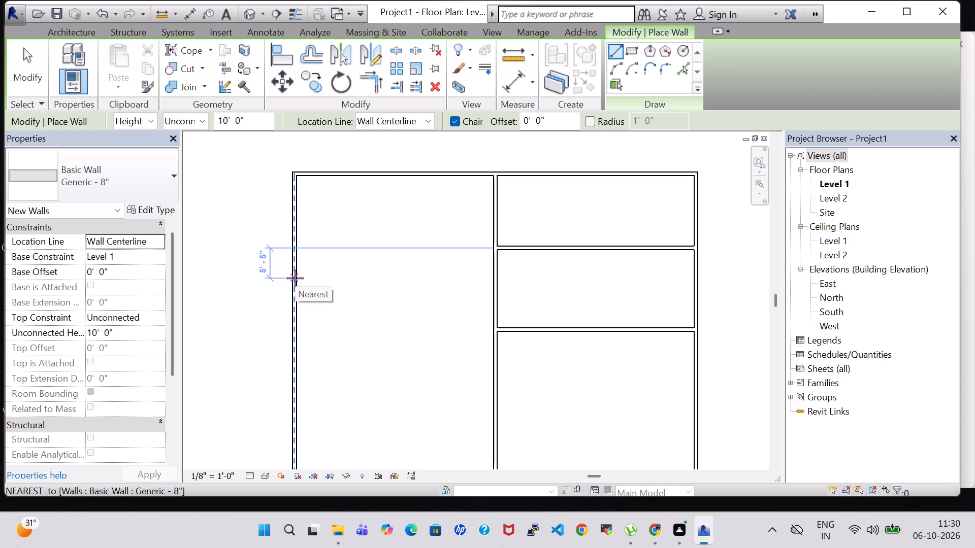
{"action": "left_click", "coordinate": [295, 278]}
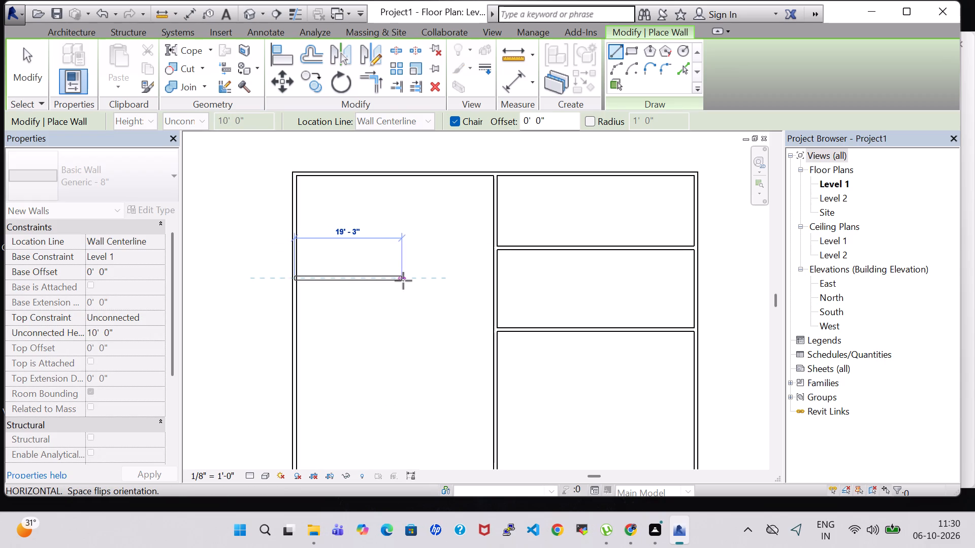
{"action": "left_click", "coordinate": [403, 281]}
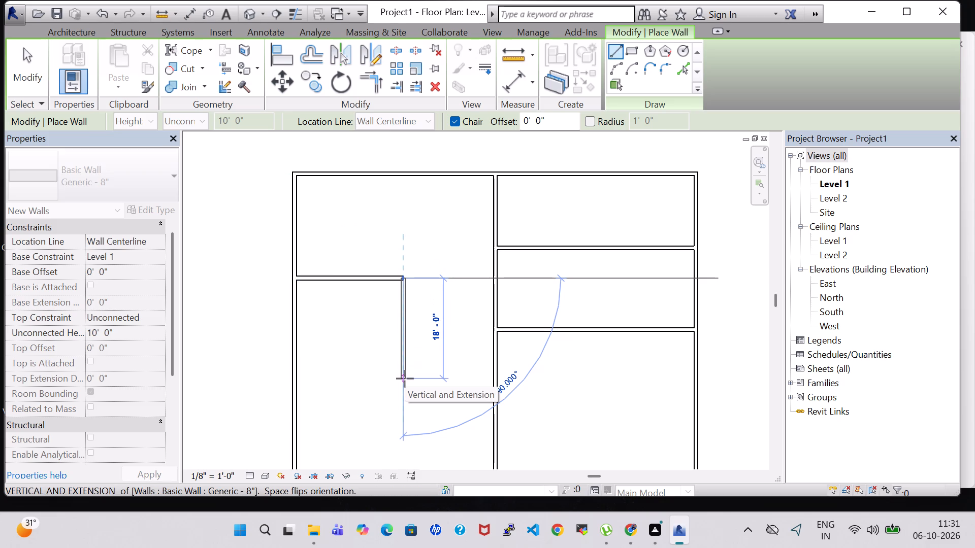
{"action": "left_click", "coordinate": [407, 403]}
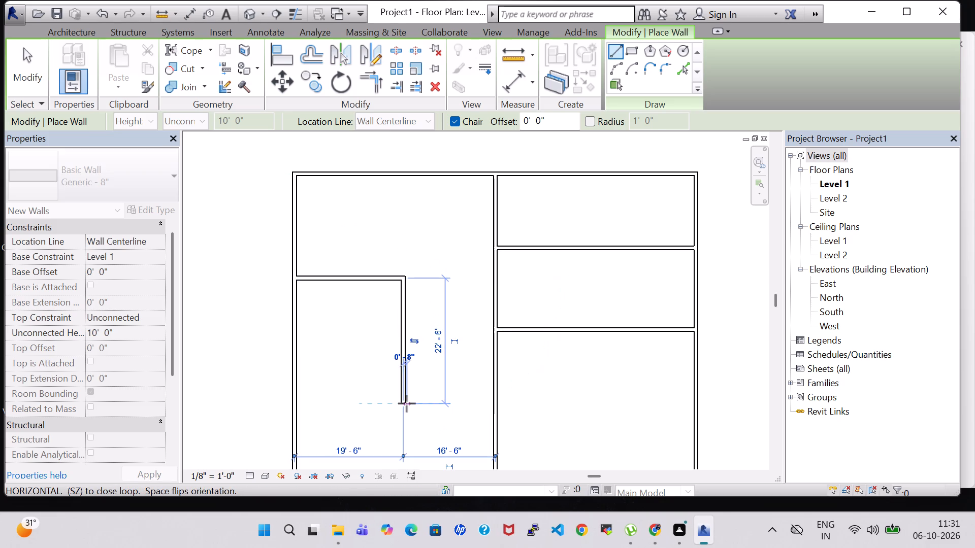
{"action": "scroll", "coordinate": [298, 406], "scroll_direction": "up", "scroll_amount": 4}
{"action": "left_click", "coordinate": [294, 406]}
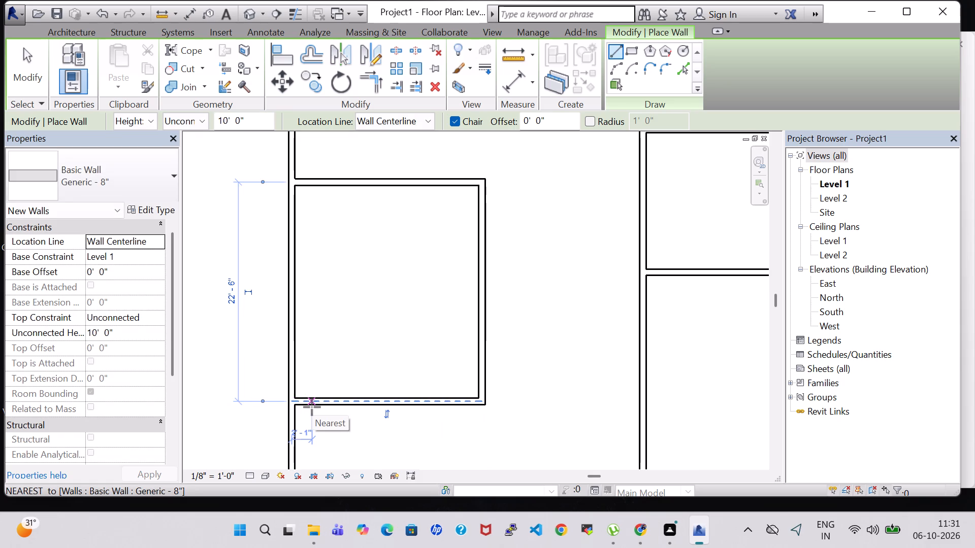
{"action": "key", "text": "Escape"}
Enclose a second room directly south of the west room, about 19'-6" wide and 14'-9" long, with its east wall aligned.
{"action": "scroll", "coordinate": [367, 337], "scroll_direction": "down", "scroll_amount": 1}
{"action": "middle_click_drag", "start_coordinate": [367, 336], "coordinate": [405, 111]}
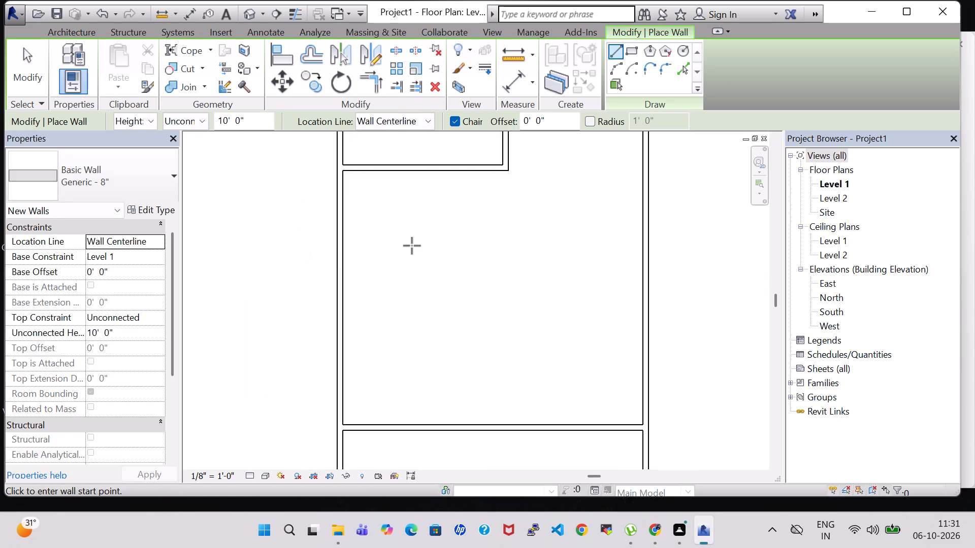
{"action": "scroll", "coordinate": [452, 250], "scroll_direction": "down", "scroll_amount": 4}
{"action": "middle_click_drag", "start_coordinate": [479, 244], "coordinate": [445, 364]}
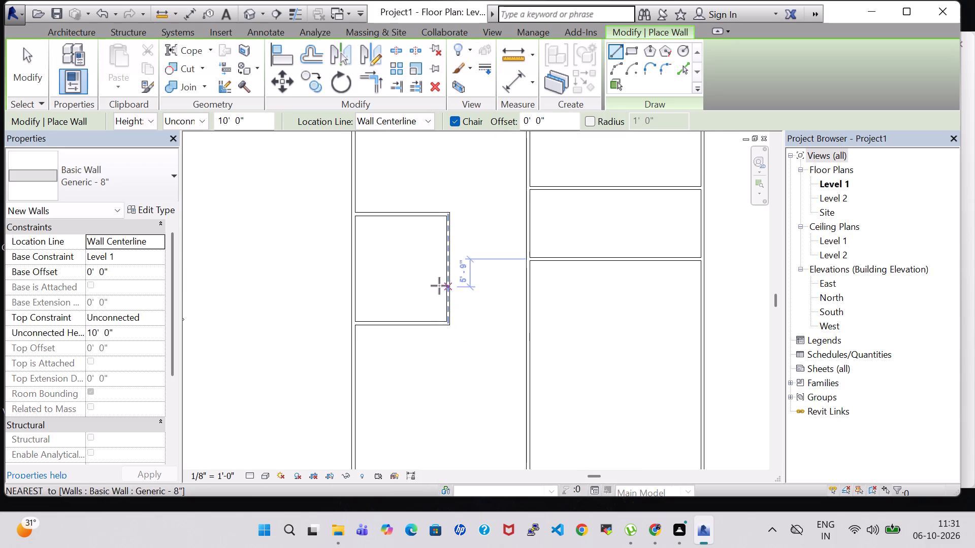
{"action": "scroll", "coordinate": [455, 359], "scroll_direction": "down", "scroll_amount": 3}
{"action": "middle_click_drag", "start_coordinate": [455, 340], "coordinate": [455, 369]}
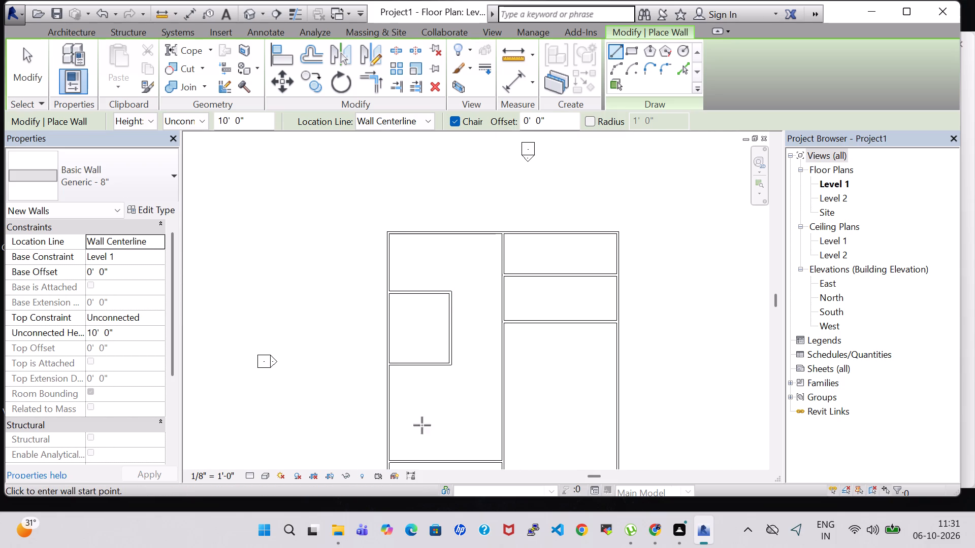
{"action": "left_click", "coordinate": [391, 408]}
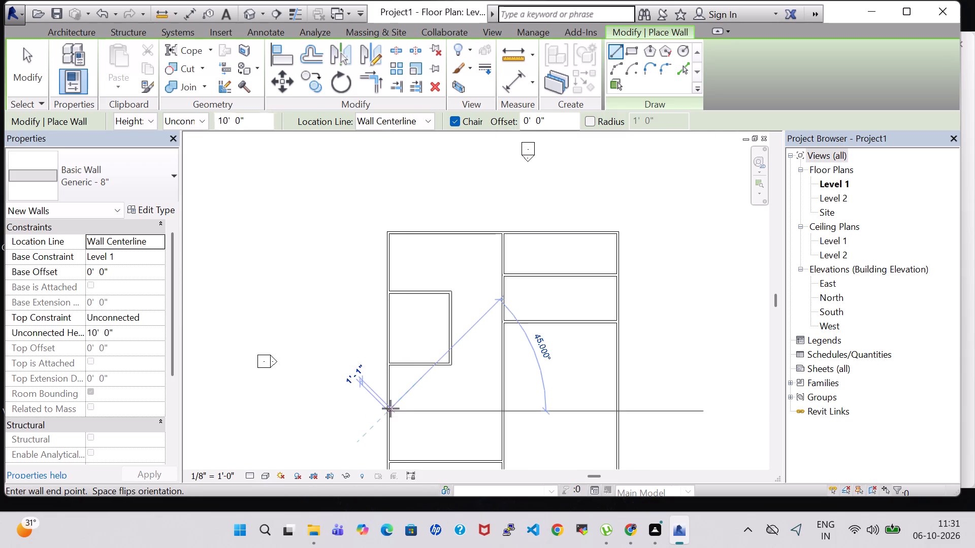
{"action": "left_click", "coordinate": [452, 408]}
{"action": "scroll", "coordinate": [451, 367], "scroll_direction": "up", "scroll_amount": 2}
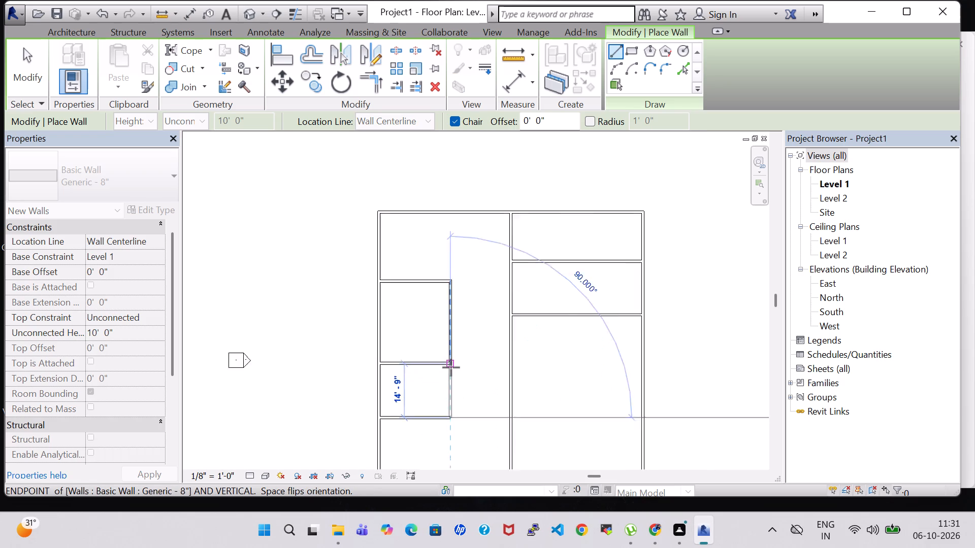
{"action": "scroll", "coordinate": [451, 367], "scroll_direction": "up", "scroll_amount": 2}
{"action": "left_click", "coordinate": [448, 360]}
Draw a vertical wall about 16'-3" long from the second west room's southeast corner down to the horizontal cross wall.
{"action": "middle_click_drag", "start_coordinate": [445, 409], "coordinate": [459, 338]}
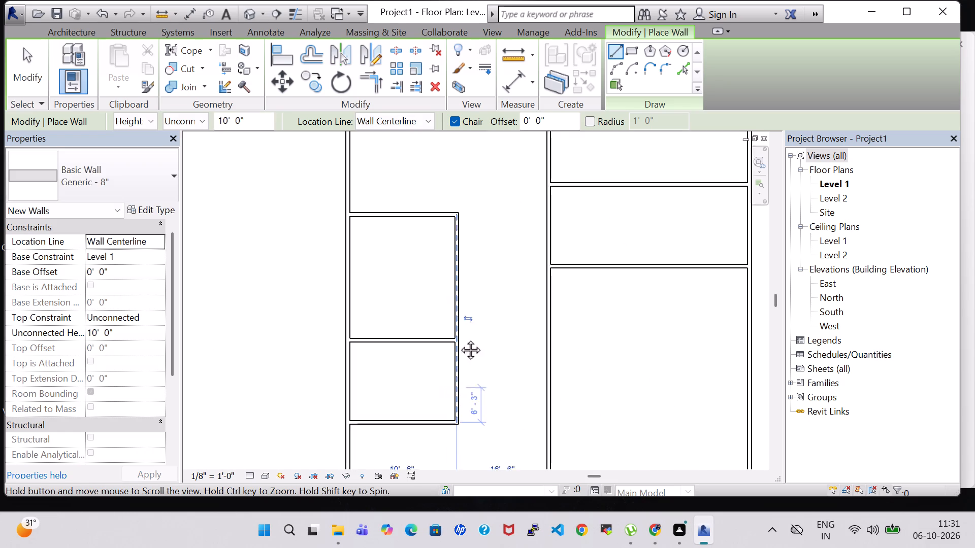
{"action": "middle_click_drag", "start_coordinate": [459, 338], "coordinate": [470, 268]}
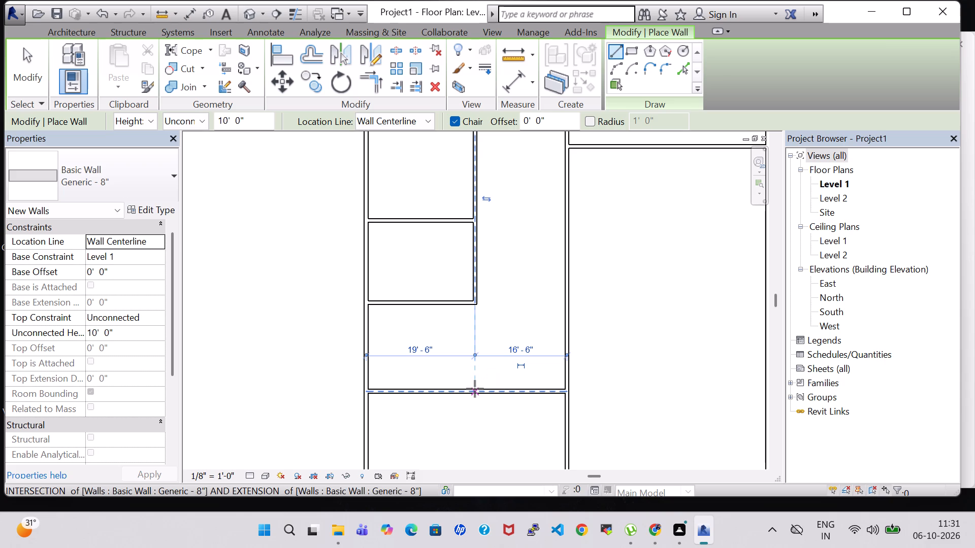
{"action": "left_click", "coordinate": [475, 389]}
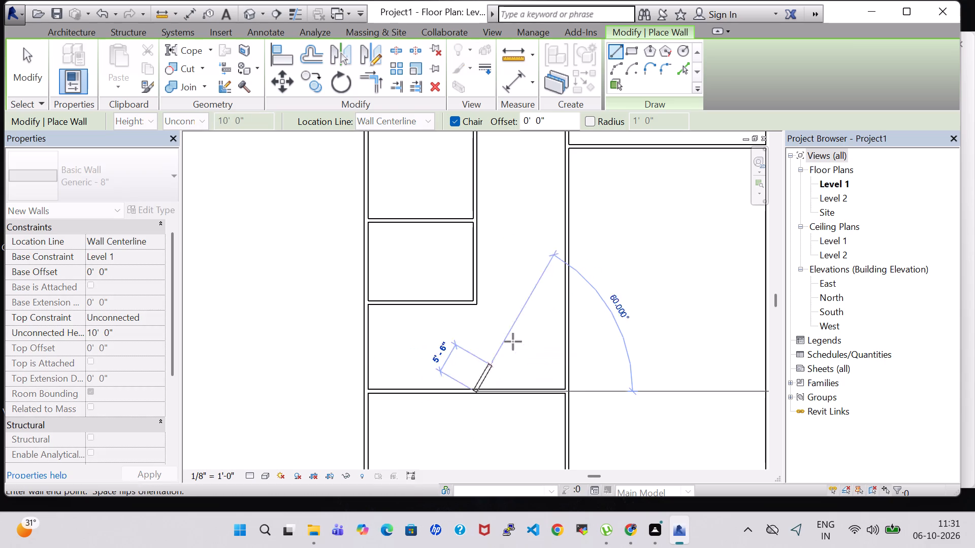
{"action": "key", "text": "Escape"}
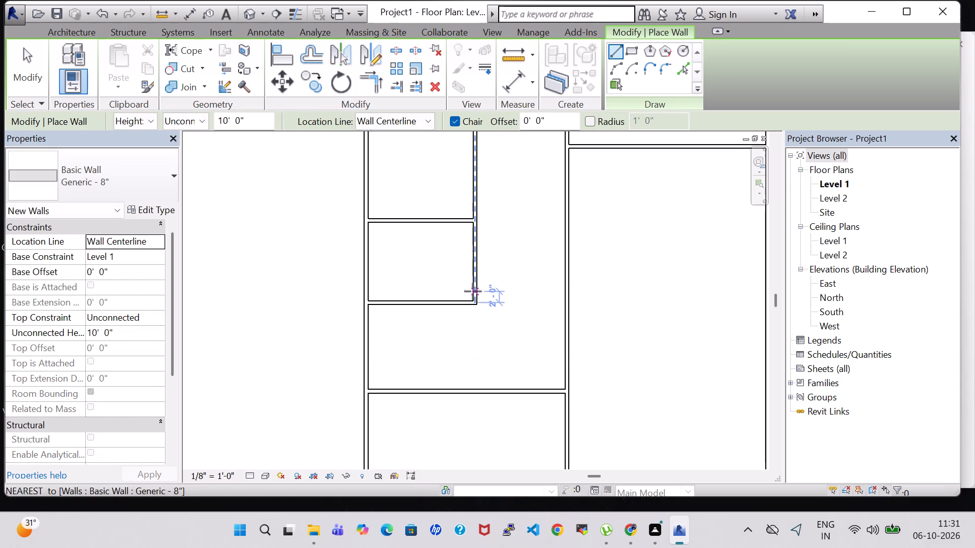
{"action": "left_click", "coordinate": [473, 300]}
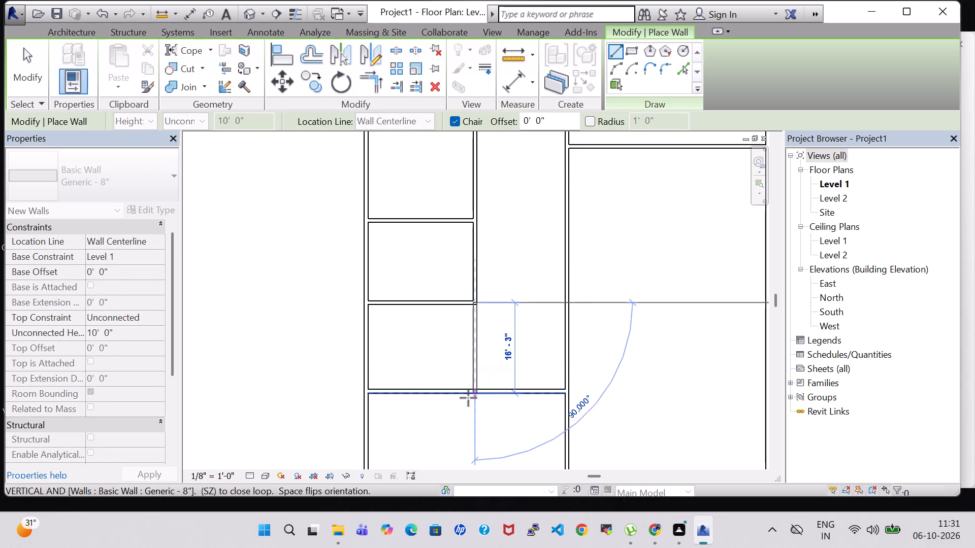
{"action": "scroll", "coordinate": [469, 395], "scroll_direction": "up", "scroll_amount": 6}
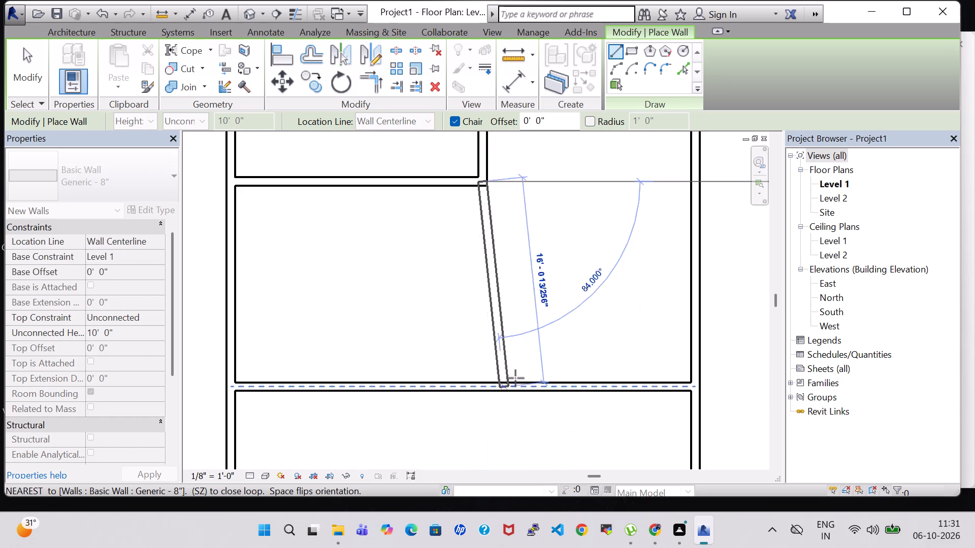
{"action": "left_click", "coordinate": [481, 390]}
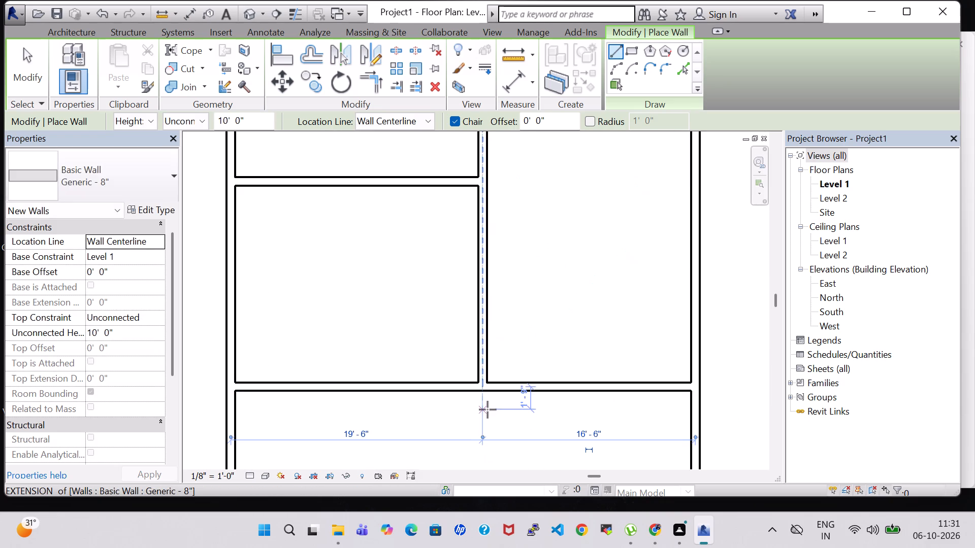
Enclose a room against the west outer wall just south of the cross wall, about 19'-6" wide and 13' long.
{"action": "scroll", "coordinate": [492, 301], "scroll_direction": "down", "scroll_amount": 5}
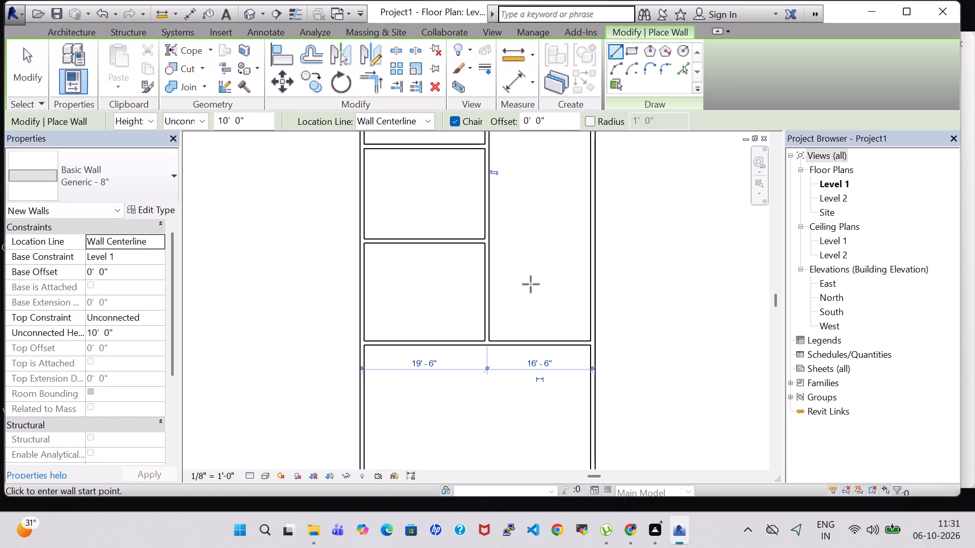
{"action": "scroll", "coordinate": [522, 308], "scroll_direction": "down", "scroll_amount": 3}
{"action": "middle_click_drag", "start_coordinate": [526, 407], "coordinate": [474, 283]}
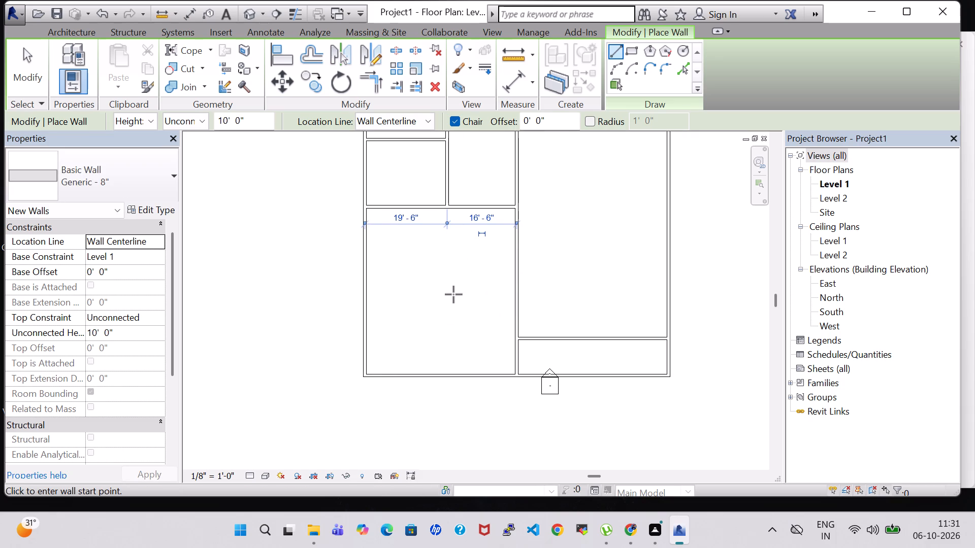
{"action": "middle_click_drag", "start_coordinate": [443, 289], "coordinate": [446, 380]}
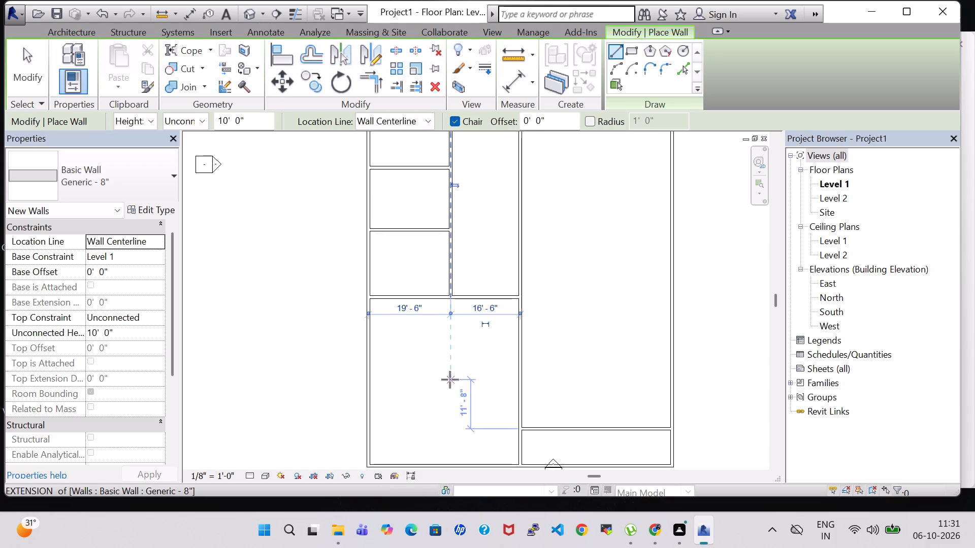
{"action": "left_click", "coordinate": [368, 352]}
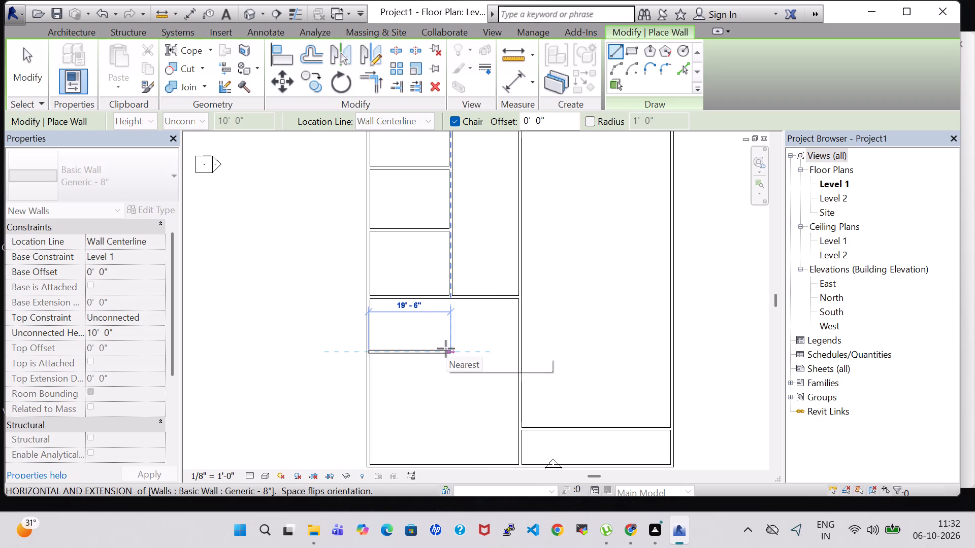
{"action": "left_click", "coordinate": [446, 349]}
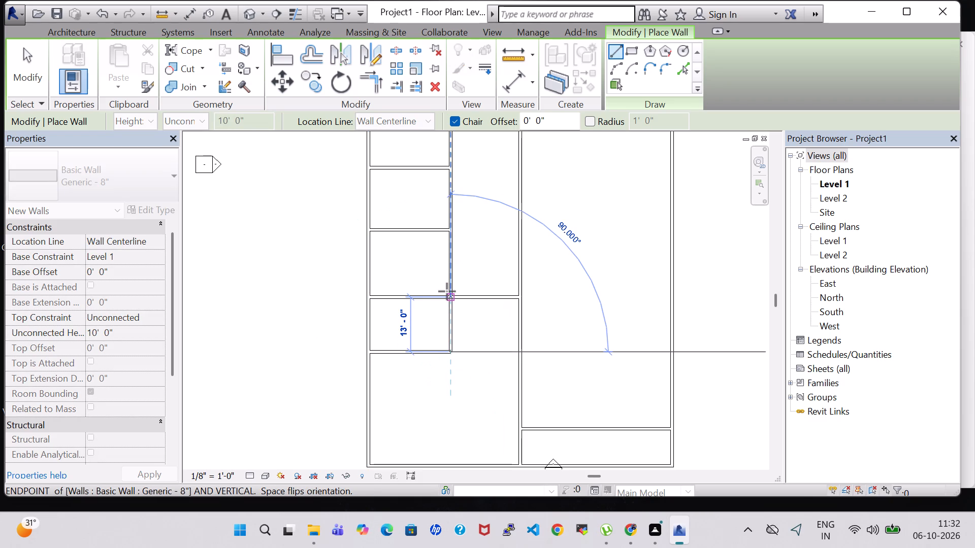
{"action": "left_click", "coordinate": [448, 296]}
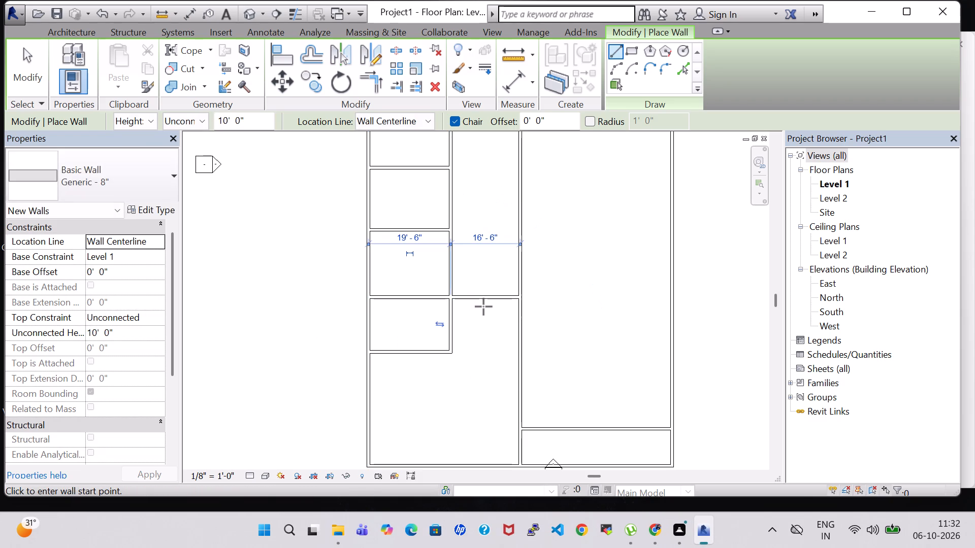
{"action": "key", "text": "Escape"}
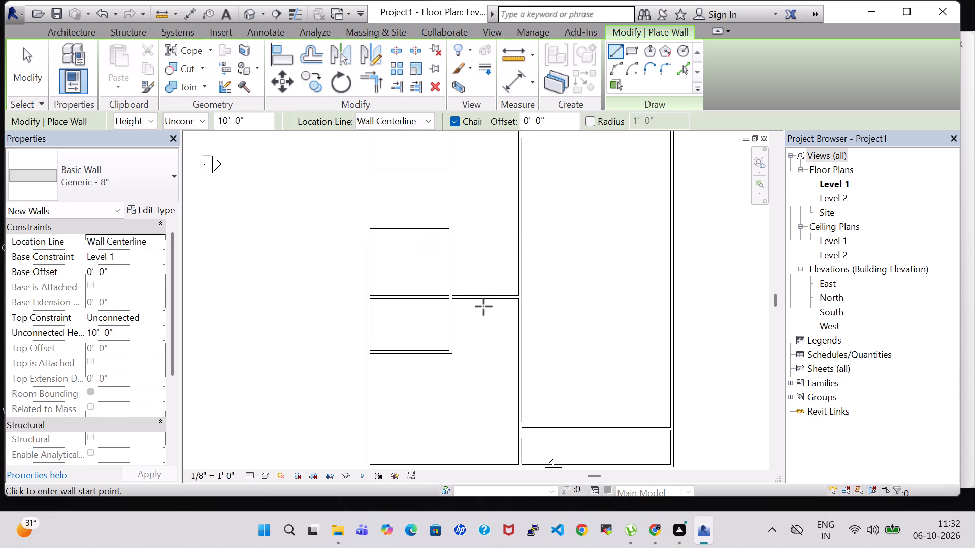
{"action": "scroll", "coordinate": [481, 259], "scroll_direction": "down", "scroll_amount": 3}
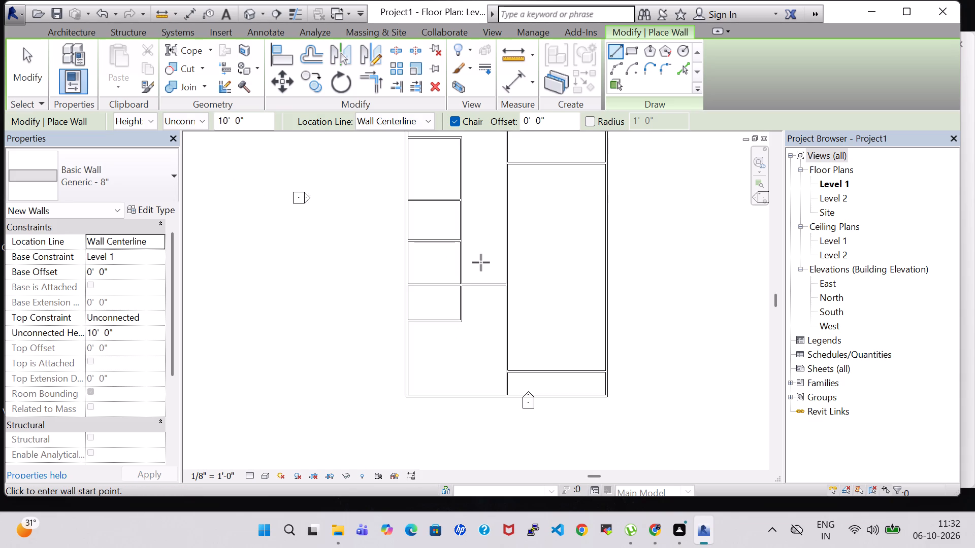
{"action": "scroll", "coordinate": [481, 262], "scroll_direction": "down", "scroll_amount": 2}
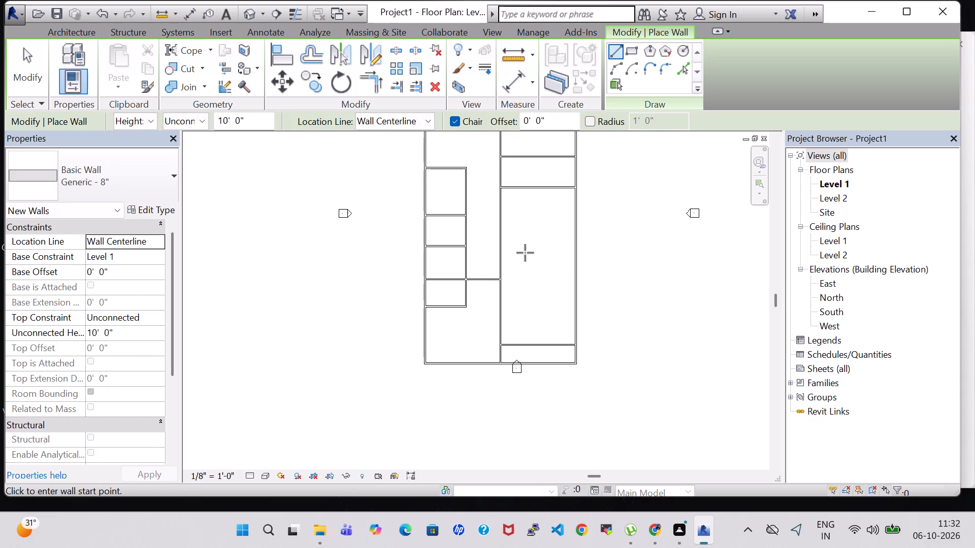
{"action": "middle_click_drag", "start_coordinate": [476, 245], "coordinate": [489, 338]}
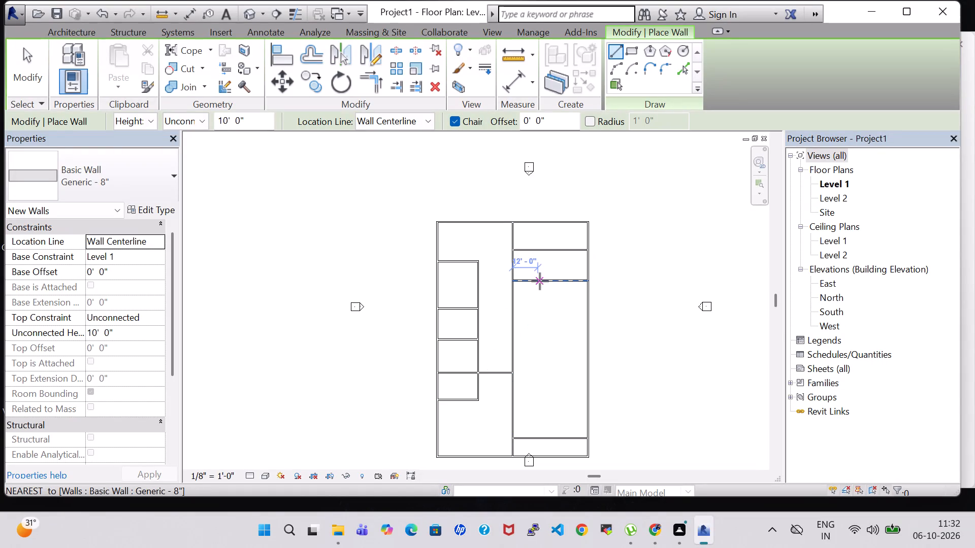
Place a Single-Flush 36" x 84" door in the northernmost east partition, centred about 3'-5" from the central vertical wall.
{"action": "key", "text": "Escape"}
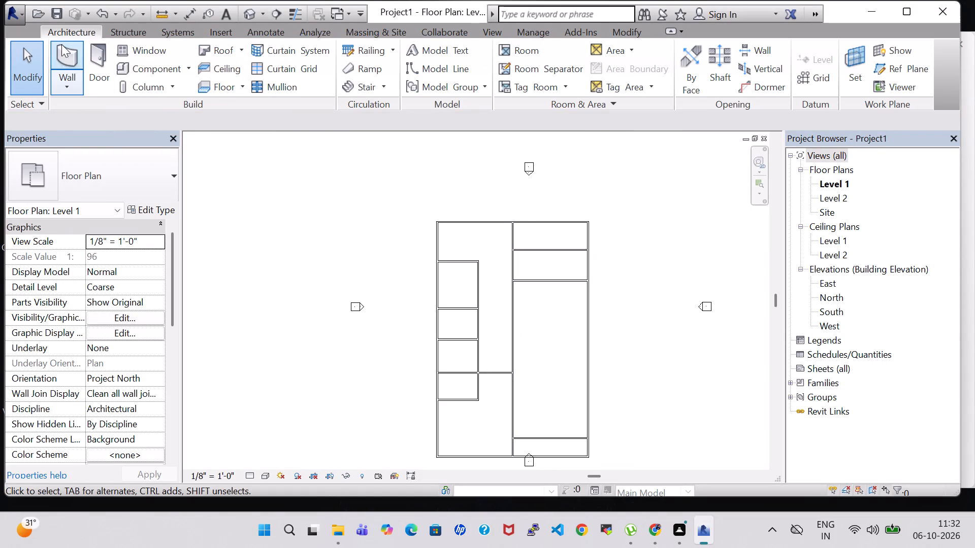
{"action": "left_click", "coordinate": [101, 61]}
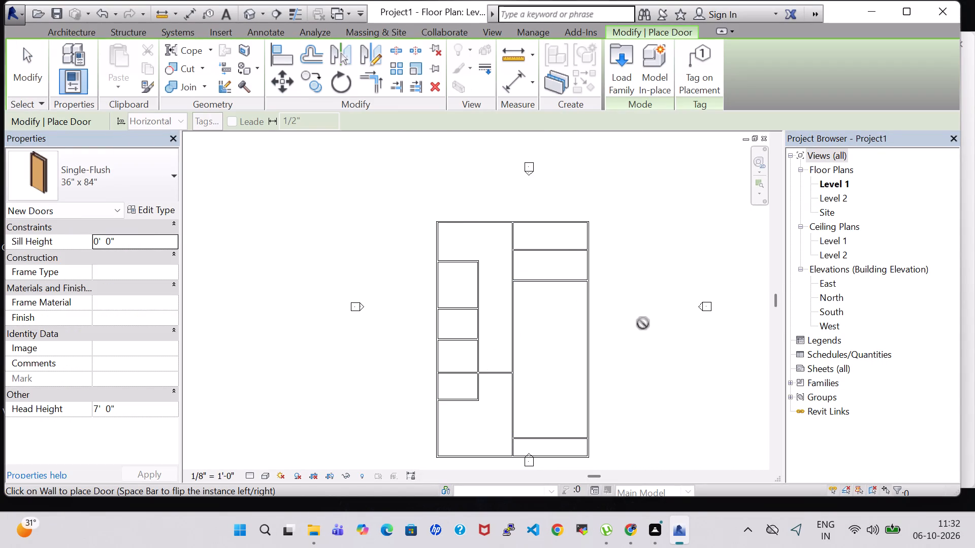
{"action": "scroll", "coordinate": [585, 294], "scroll_direction": "up", "scroll_amount": 1}
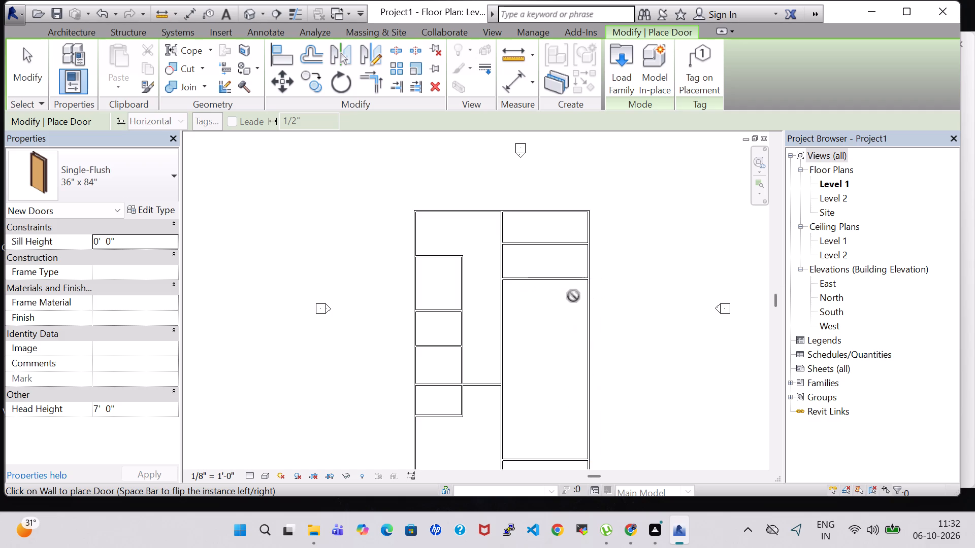
{"action": "scroll", "coordinate": [595, 352], "scroll_direction": "up", "scroll_amount": 4}
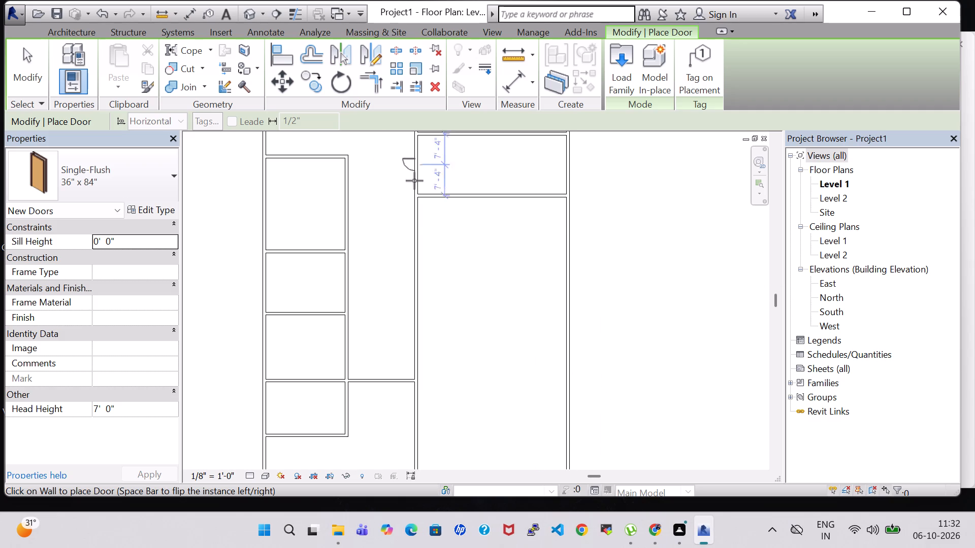
{"action": "middle_click_drag", "start_coordinate": [552, 327], "coordinate": [562, 440]}
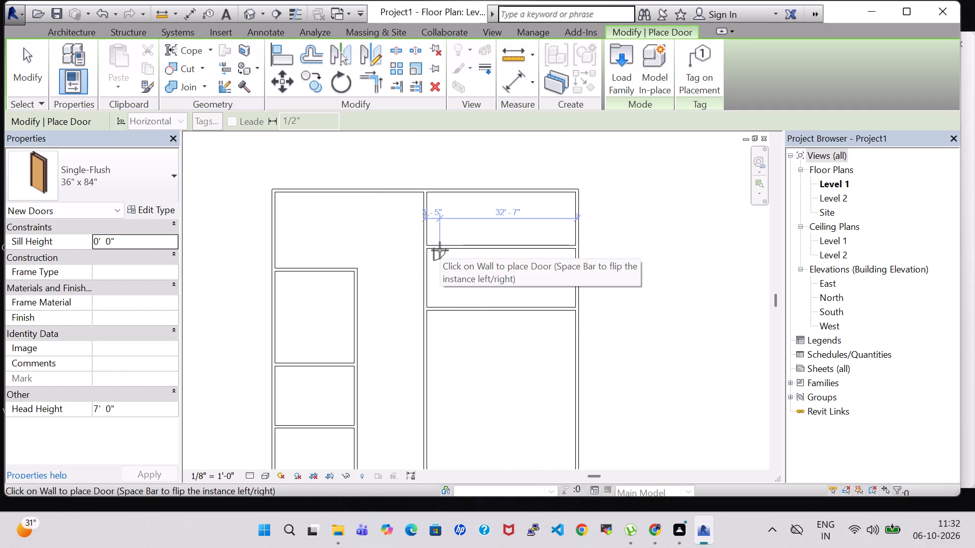
{"action": "left_click", "coordinate": [440, 250]}
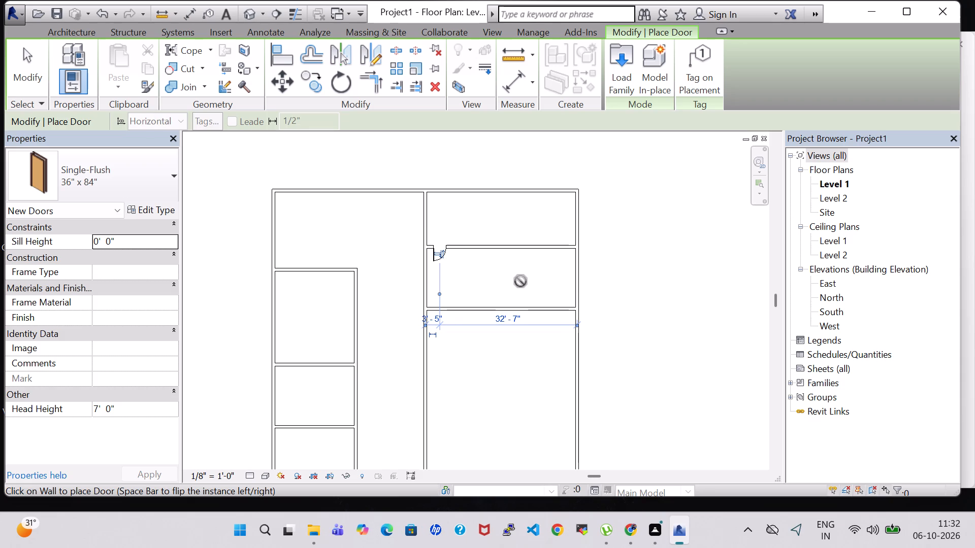
{"action": "key", "text": "Escape"}
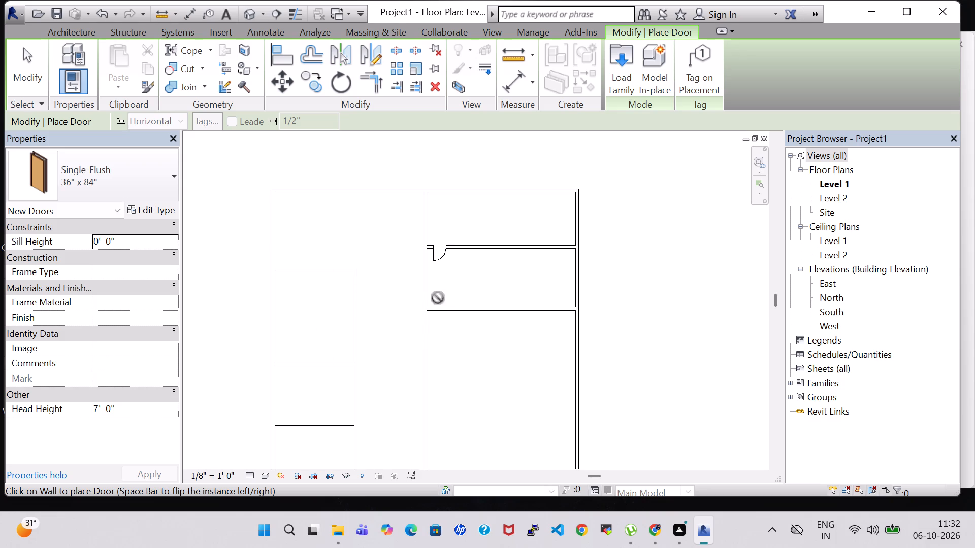
{"action": "key", "text": "Escape"}
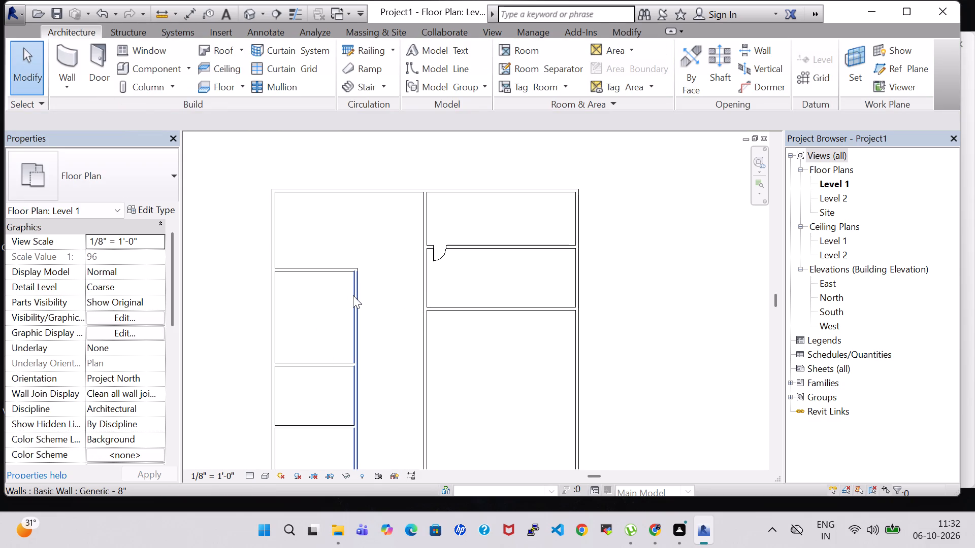
Delete the long vertical wall along the east side of the west rooms north of the cross wall.
{"action": "left_click", "coordinate": [353, 295]}
{"action": "key", "text": "Delete"}
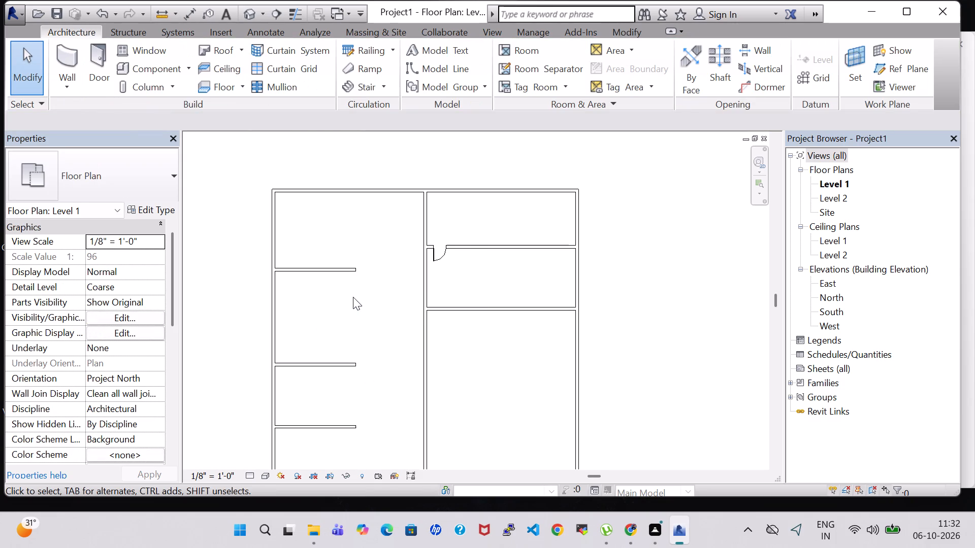
Extend the northernmost west room's north wall about 10'-5" east, and draw a wall from its end straight down to the cross wall.
{"action": "left_click", "coordinate": [57, 59]}
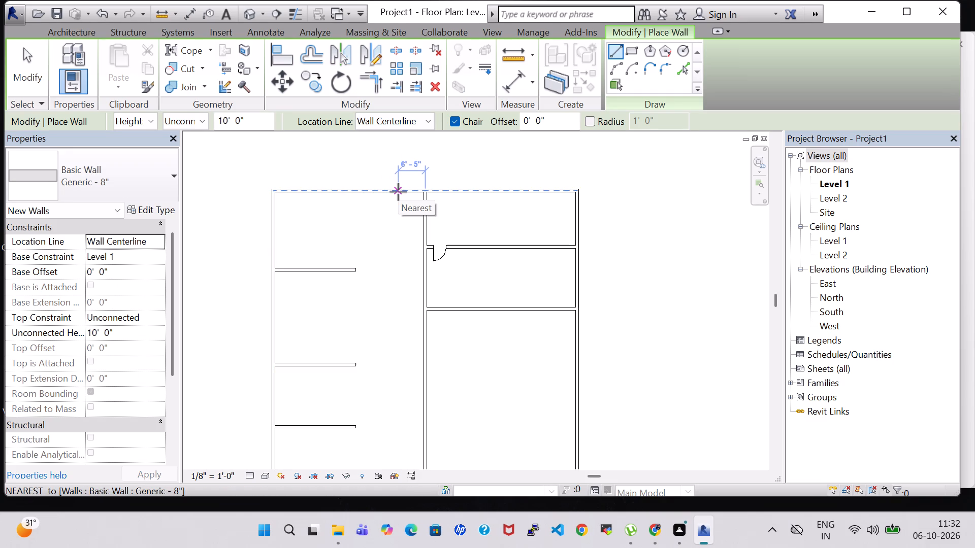
{"action": "left_click", "coordinate": [354, 270]}
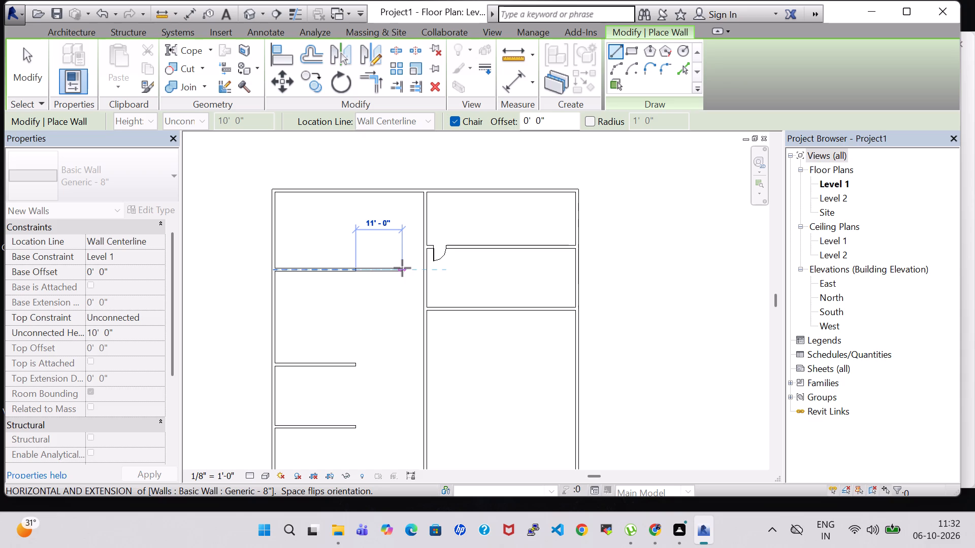
{"action": "left_click", "coordinate": [400, 268]}
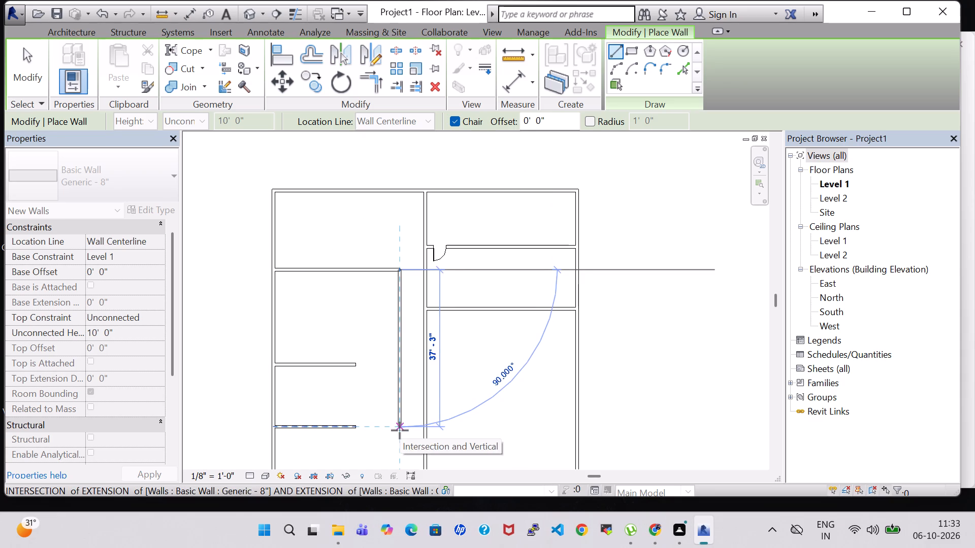
{"action": "scroll", "coordinate": [400, 430], "scroll_direction": "down", "scroll_amount": 2}
{"action": "middle_click_drag", "start_coordinate": [400, 430], "coordinate": [408, 283]}
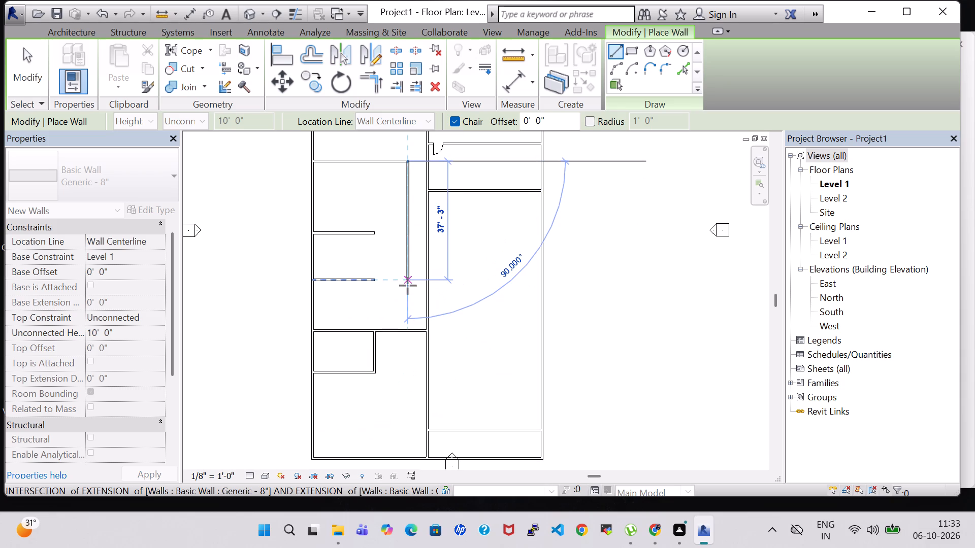
{"action": "left_click", "coordinate": [408, 332]}
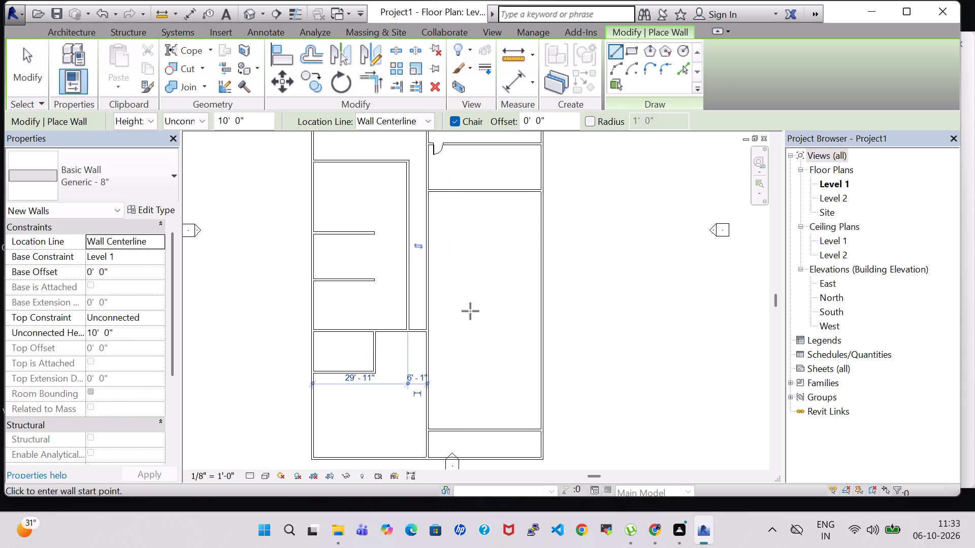
{"action": "key", "text": "Escape"}
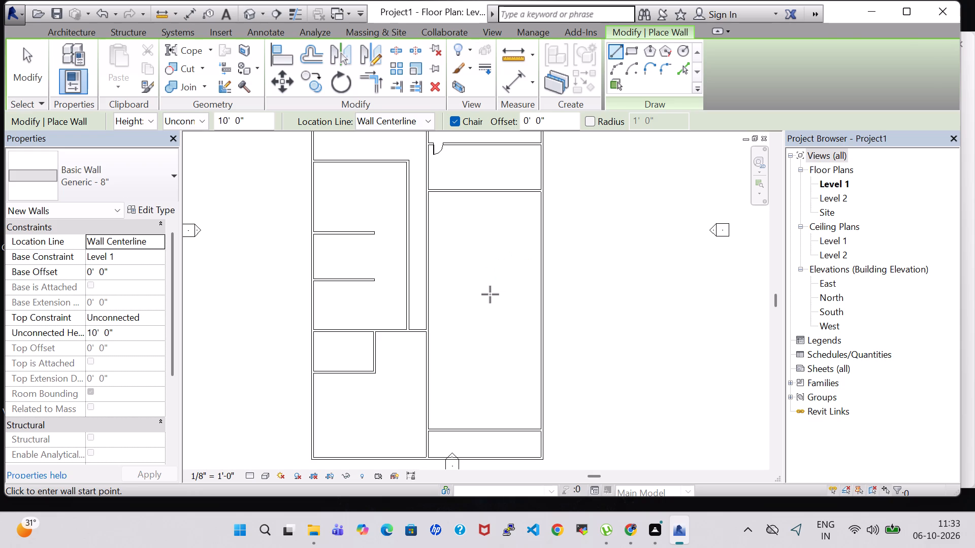
{"action": "key", "text": "Escape"}
Delete the east wall of the small west room just south of the cross wall.
{"action": "left_click", "coordinate": [374, 354]}
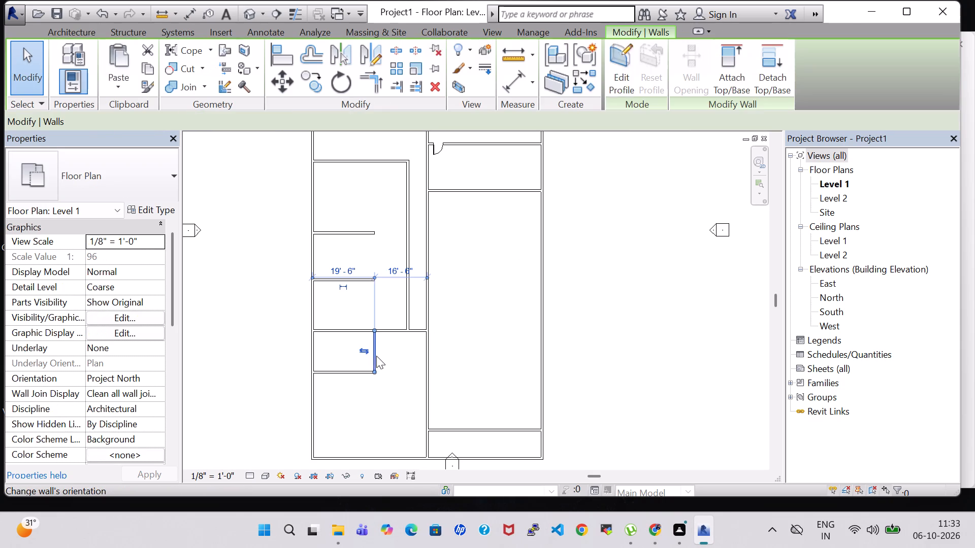
{"action": "key", "text": "Delete"}
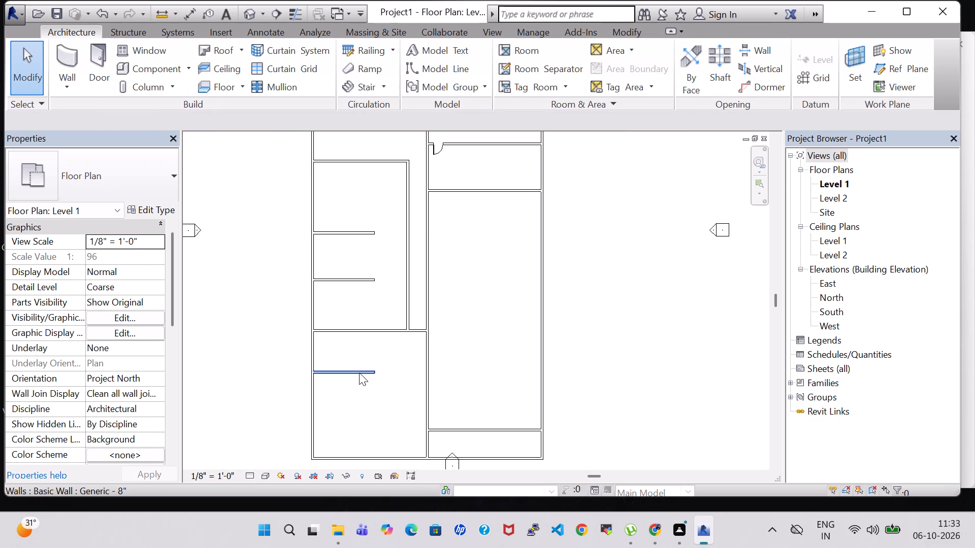
Stretch the two partitions between the west rooms east to meet the new vertical wall, each about 29'-11" long.
{"action": "left_click", "coordinate": [349, 282]}
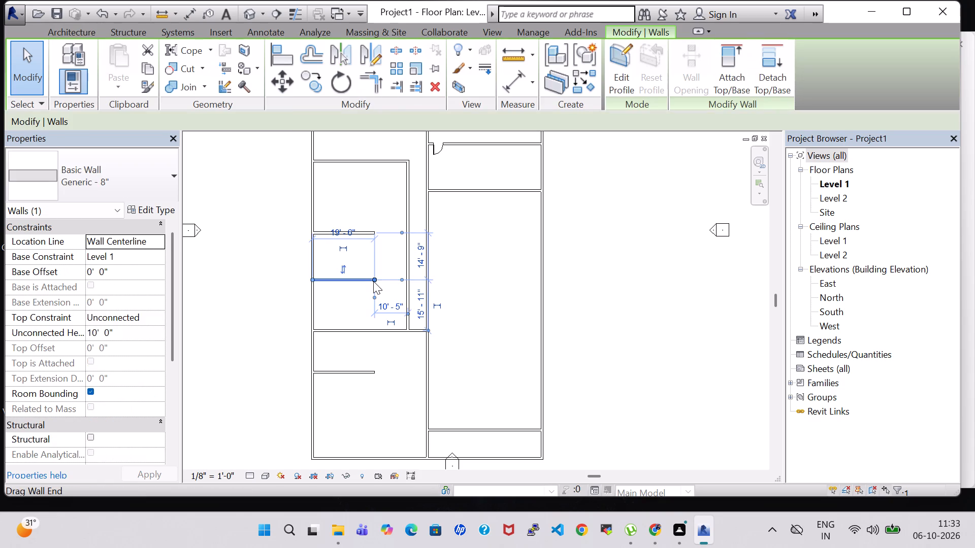
{"action": "left_click_drag", "start_coordinate": [373, 278], "coordinate": [404, 278]}
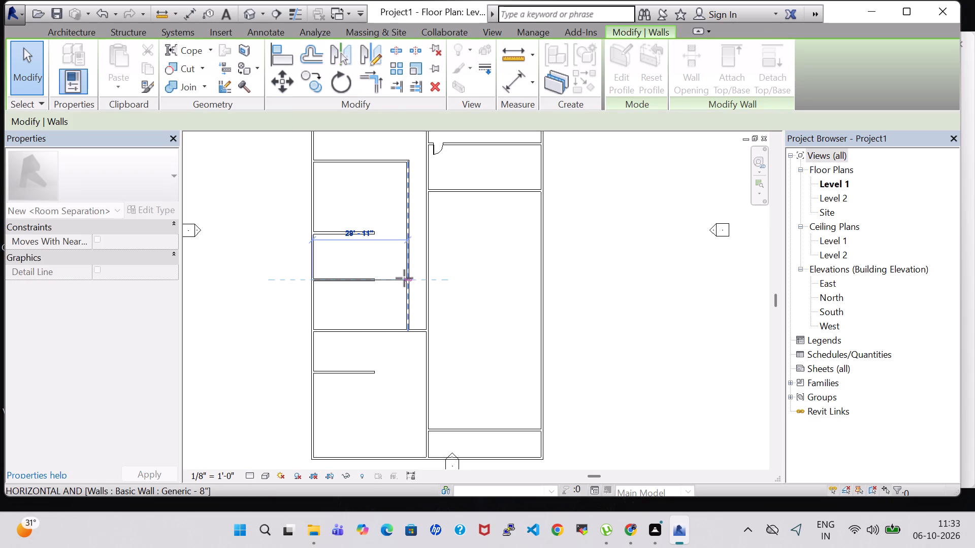
{"action": "left_click_drag", "start_coordinate": [404, 278], "coordinate": [409, 278]}
{"action": "left_click", "coordinate": [365, 230]}
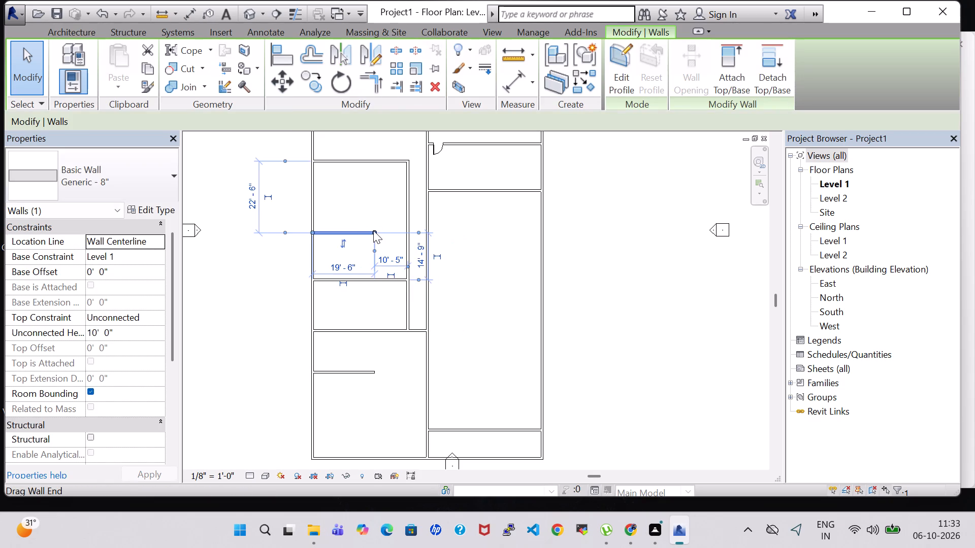
{"action": "left_click_drag", "start_coordinate": [373, 230], "coordinate": [405, 231]}
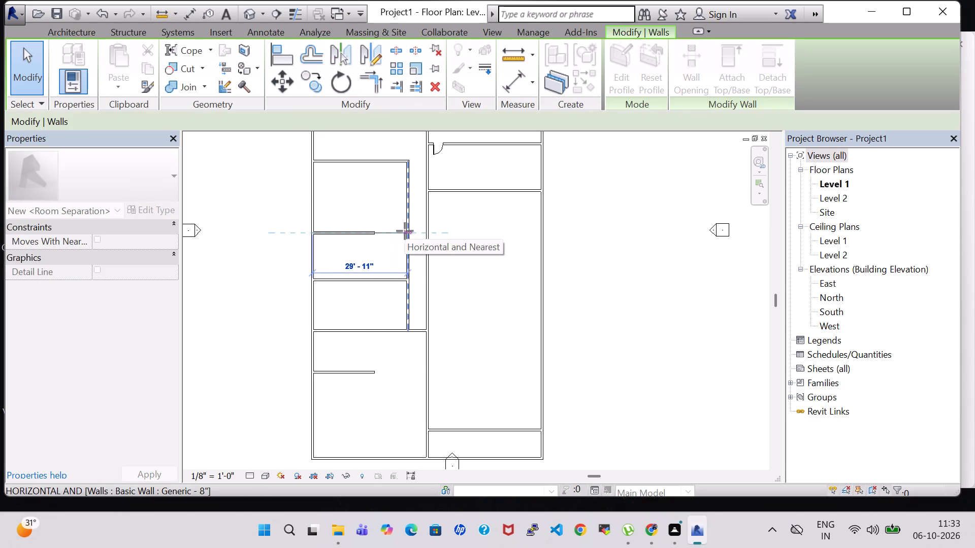
{"action": "left_click_drag", "start_coordinate": [405, 231], "coordinate": [410, 231]}
{"action": "key", "text": "Escape"}
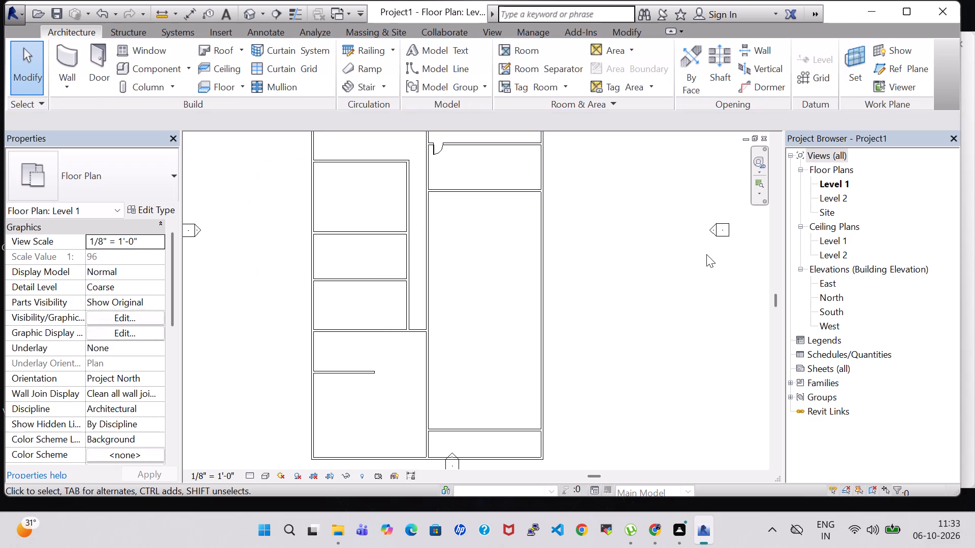
Split the central vertical wall just south of the second east partition and again about 1'-6" north of the cross wall.
{"action": "scroll", "coordinate": [568, 231], "scroll_direction": "up", "scroll_amount": 1}
{"action": "middle_click_drag", "start_coordinate": [568, 231], "coordinate": [587, 332]}
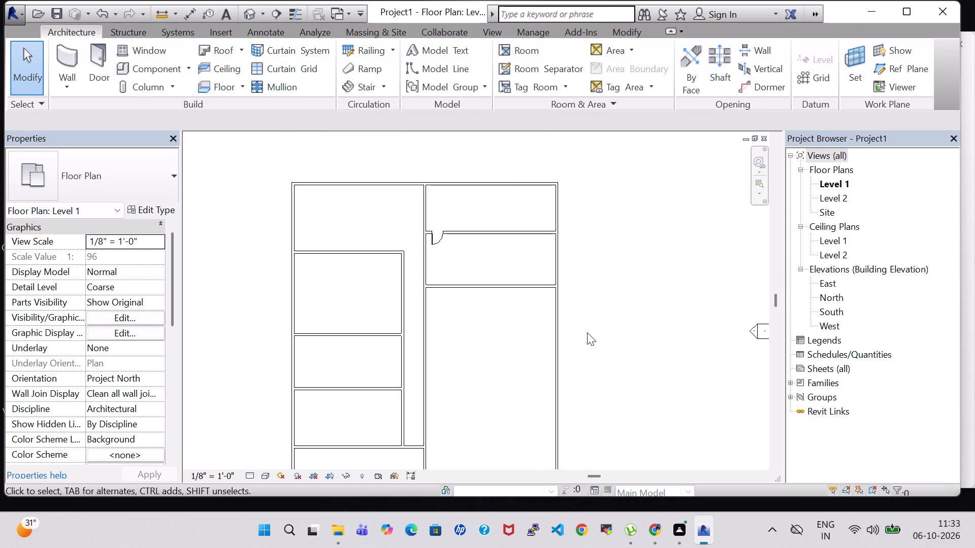
{"action": "scroll", "coordinate": [573, 334], "scroll_direction": "down", "scroll_amount": 1}
{"action": "middle_click_drag", "start_coordinate": [616, 318], "coordinate": [616, 182]}
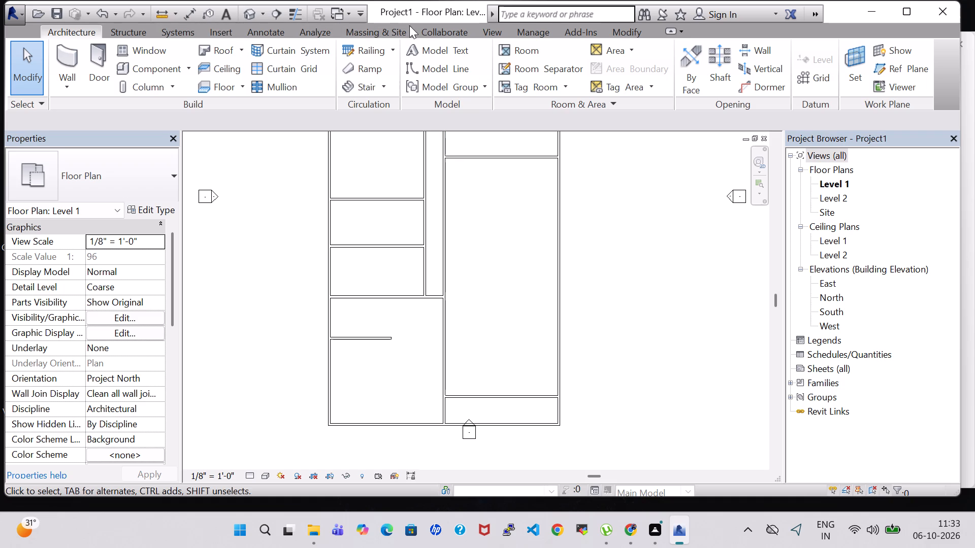
{"action": "left_click", "coordinate": [652, 32]}
{"action": "left_click", "coordinate": [647, 32]}
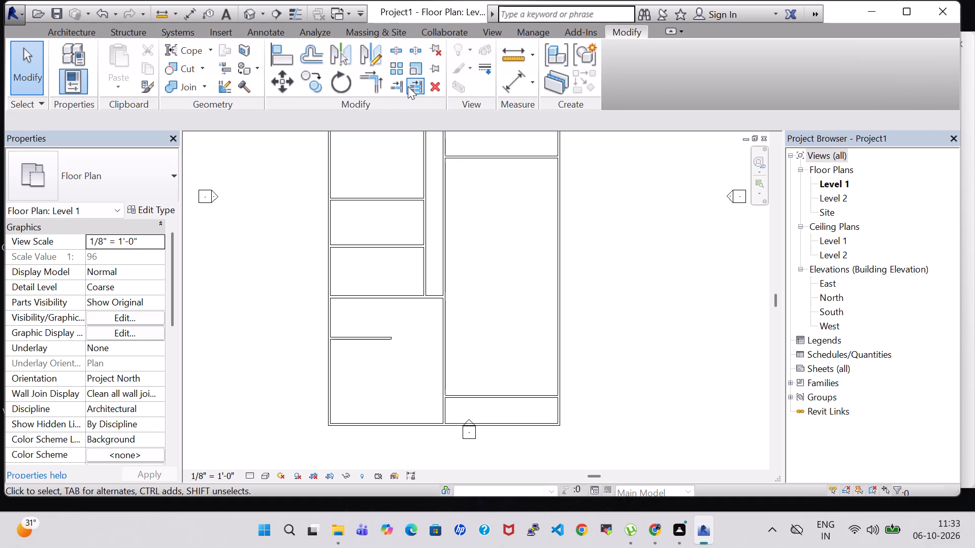
{"action": "left_click", "coordinate": [401, 43]}
{"action": "scroll", "coordinate": [444, 169], "scroll_direction": "up", "scroll_amount": 4}
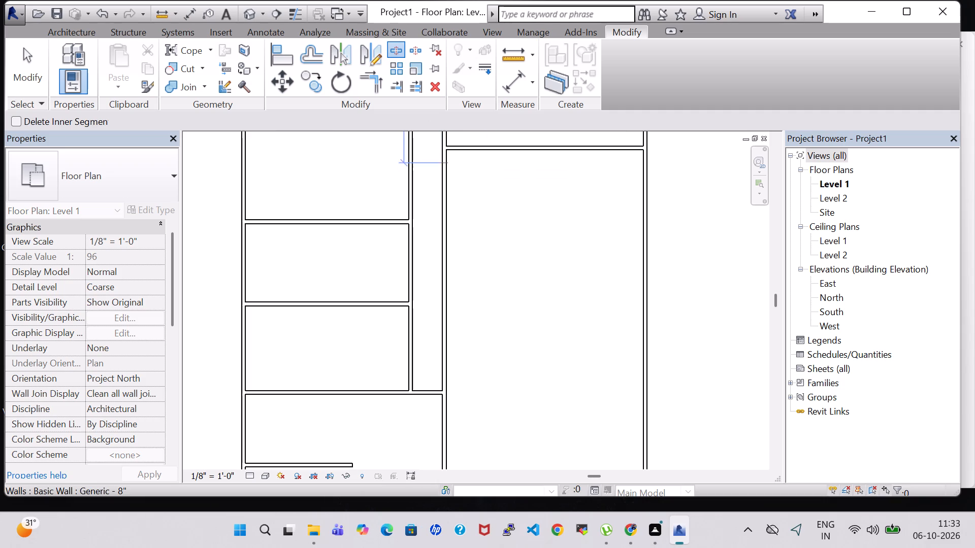
{"action": "left_click", "coordinate": [443, 158]}
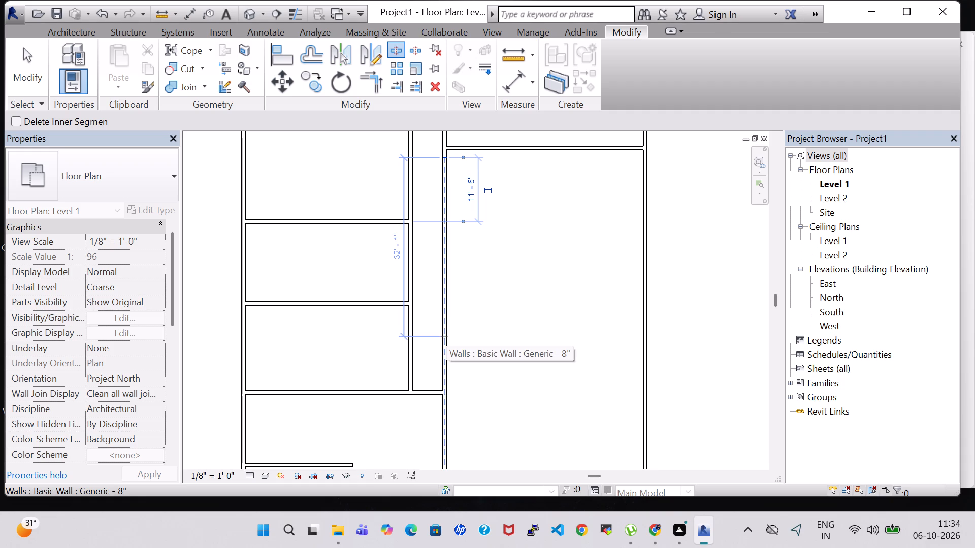
{"action": "scroll", "coordinate": [446, 336], "scroll_direction": "down", "scroll_amount": 1}
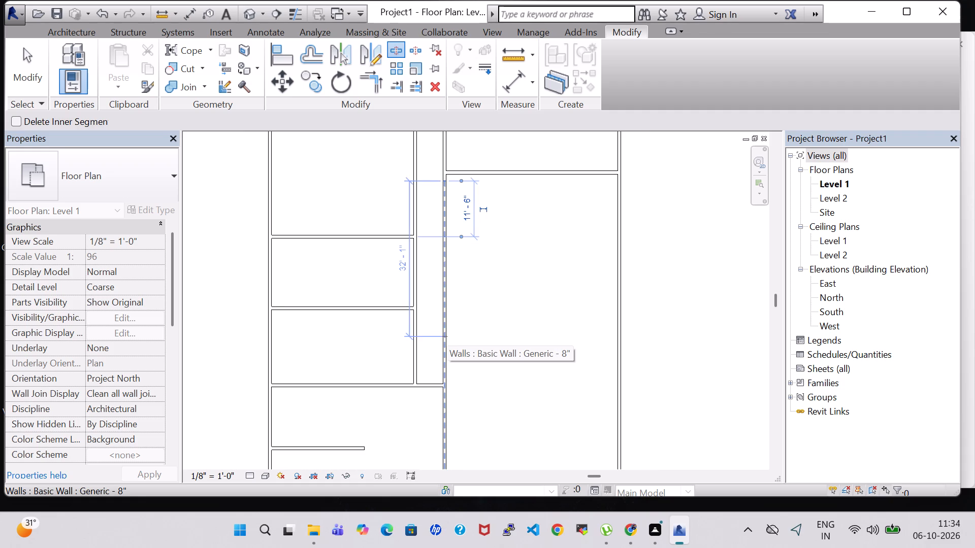
{"action": "middle_click_drag", "start_coordinate": [446, 336], "coordinate": [448, 244]}
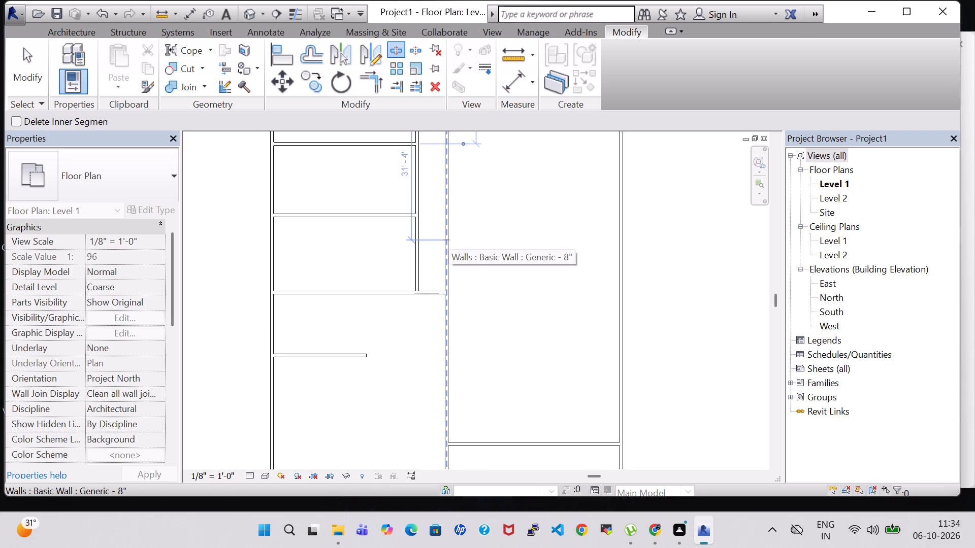
{"action": "left_click", "coordinate": [446, 285]}
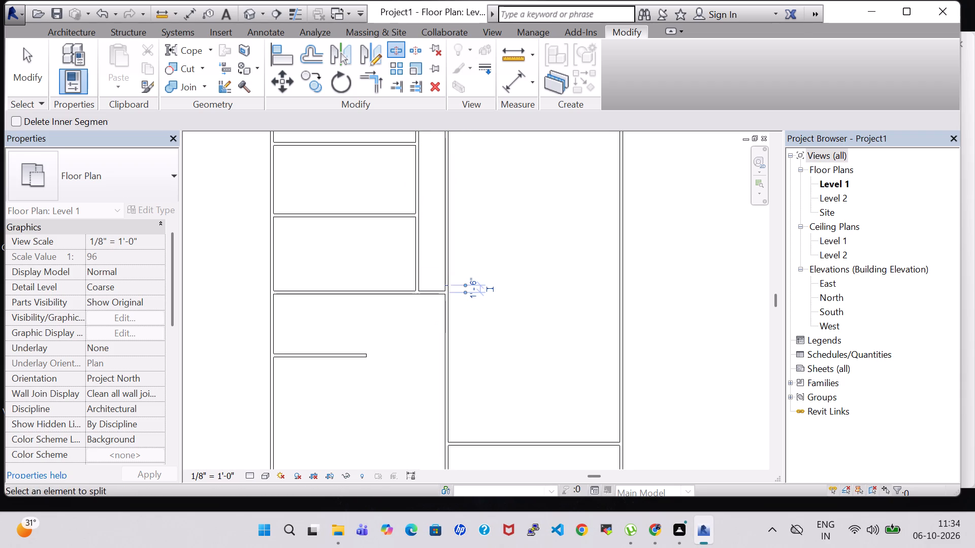
{"action": "key", "text": "Escape"}
{"action": "key", "text": "Escape"}
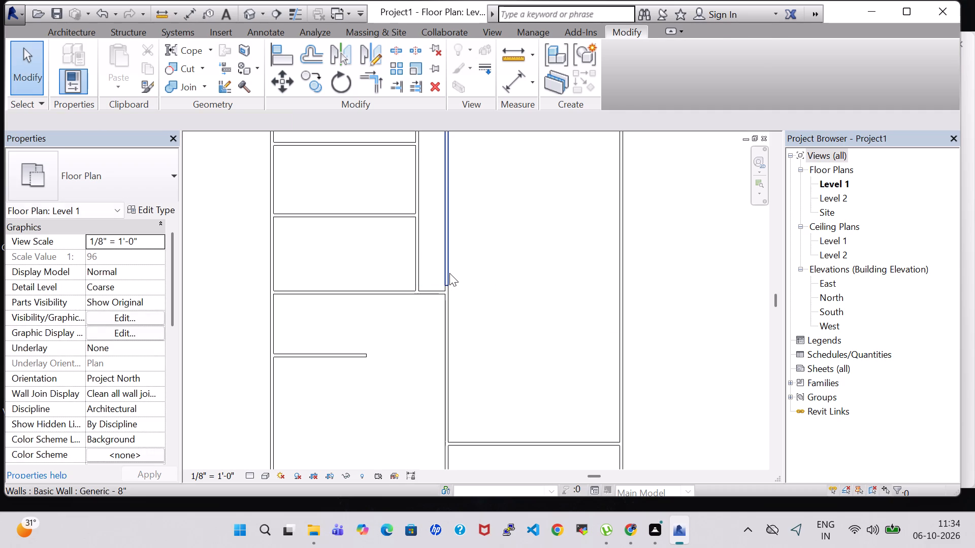
Delete the central vertical wall segment between the two split points, opening the corridor to the large east room.
{"action": "left_click", "coordinate": [449, 273]}
{"action": "key", "text": "Delete"}
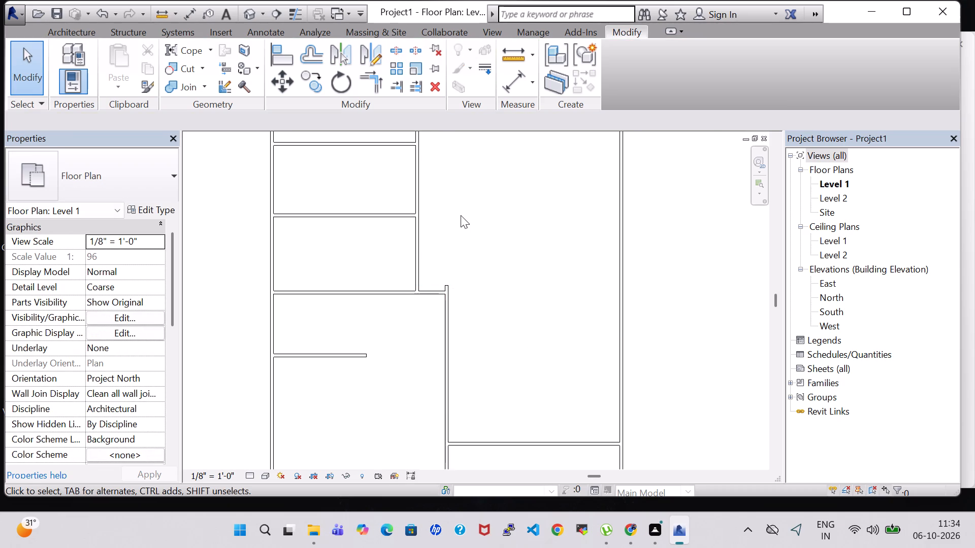
Place a Single-Flush 36" x 84" door midway in the short cross wall between the west rooms' east wall and the central wall, swinging south.
{"action": "scroll", "coordinate": [463, 219], "scroll_direction": "down", "scroll_amount": 1}
{"action": "middle_click_drag", "start_coordinate": [451, 235], "coordinate": [445, 320]}
{"action": "middle_click", "coordinate": [445, 320]}
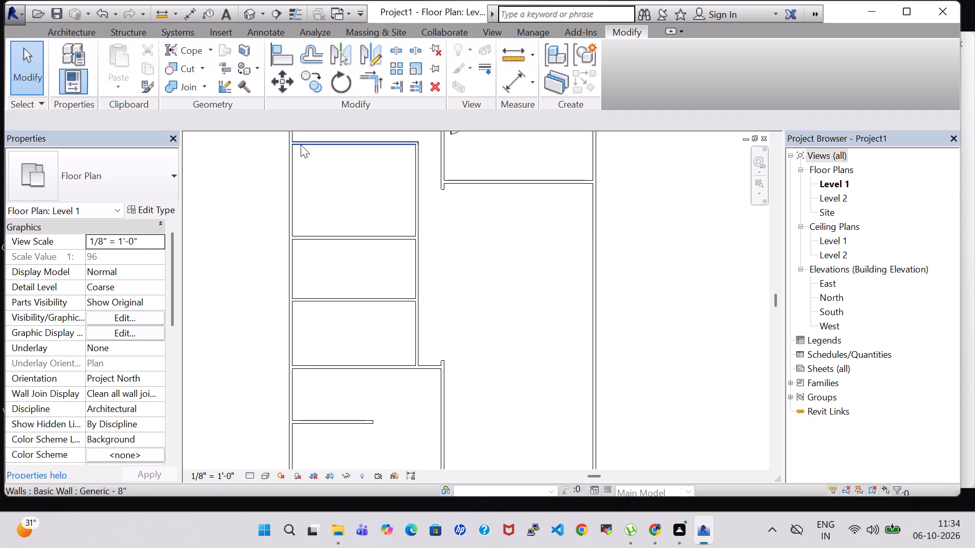
{"action": "left_click", "coordinate": [89, 32]}
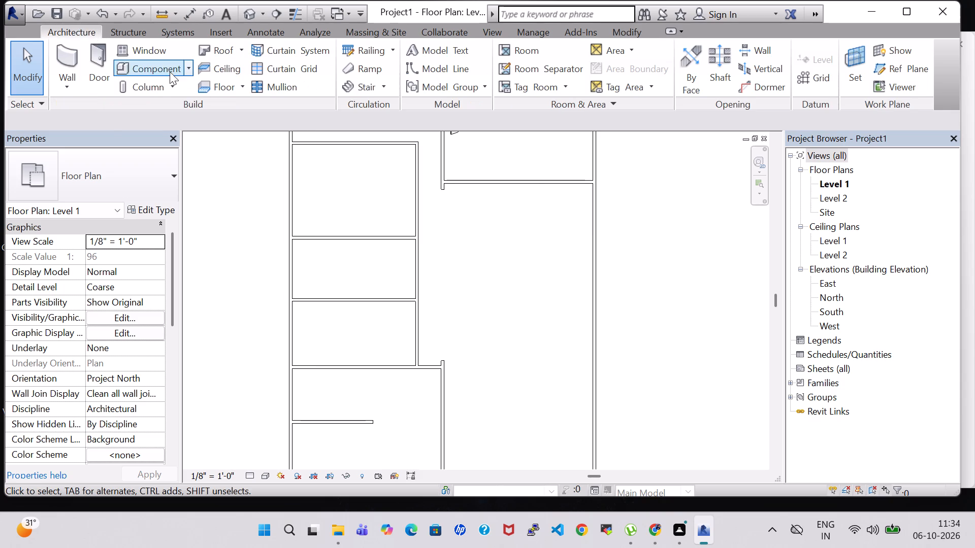
{"action": "left_click", "coordinate": [95, 57]}
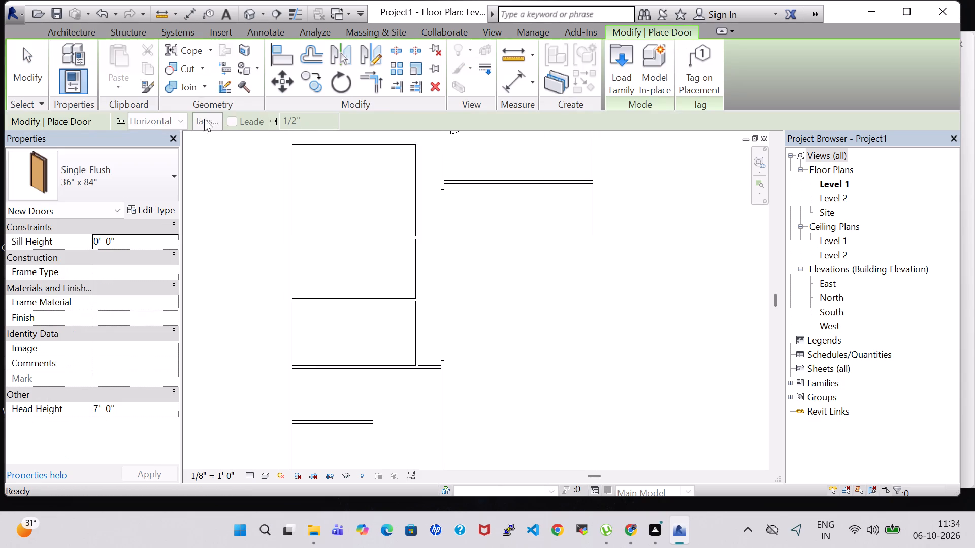
{"action": "scroll", "coordinate": [501, 286], "scroll_direction": "up", "scroll_amount": 1}
{"action": "middle_click", "coordinate": [501, 286]}
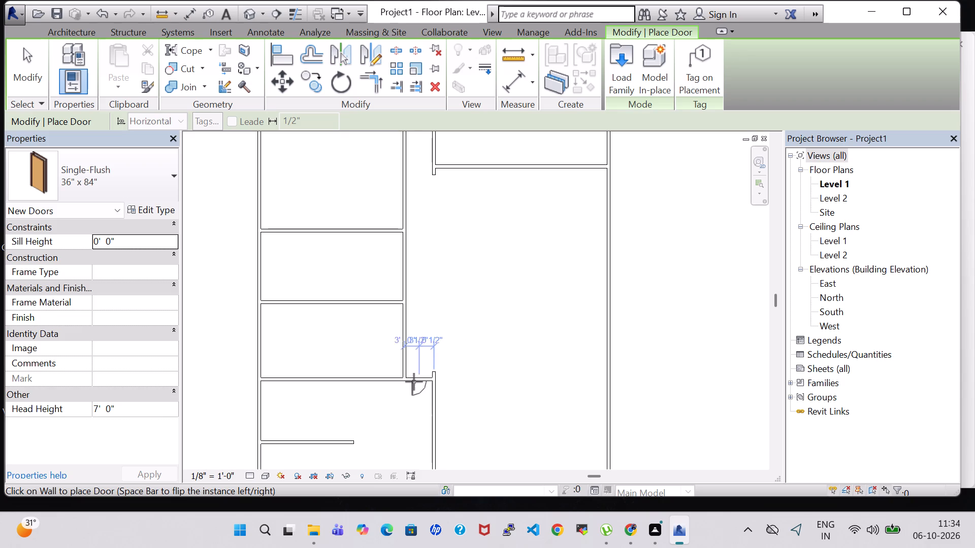
{"action": "left_click", "coordinate": [149, 186]}
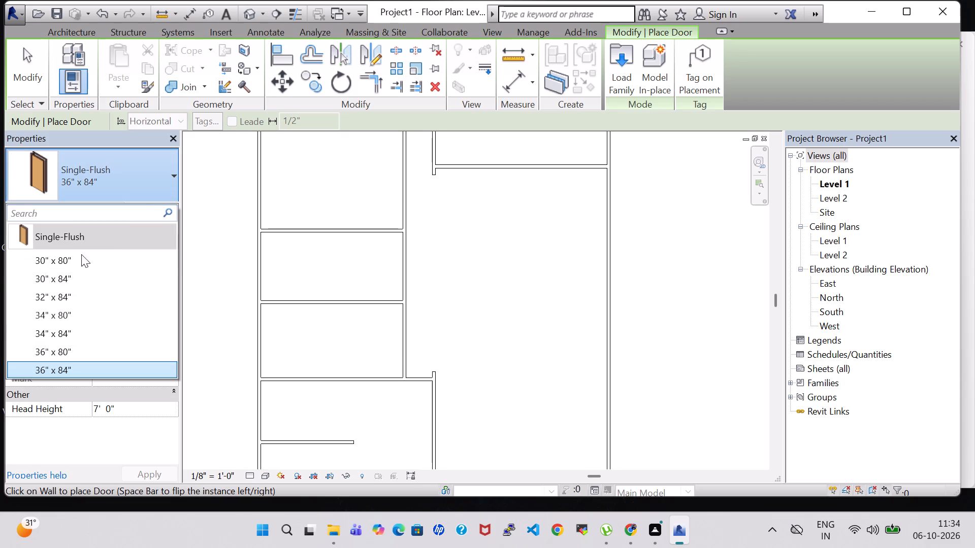
{"action": "scroll", "coordinate": [62, 346], "scroll_direction": "down", "scroll_amount": 2}
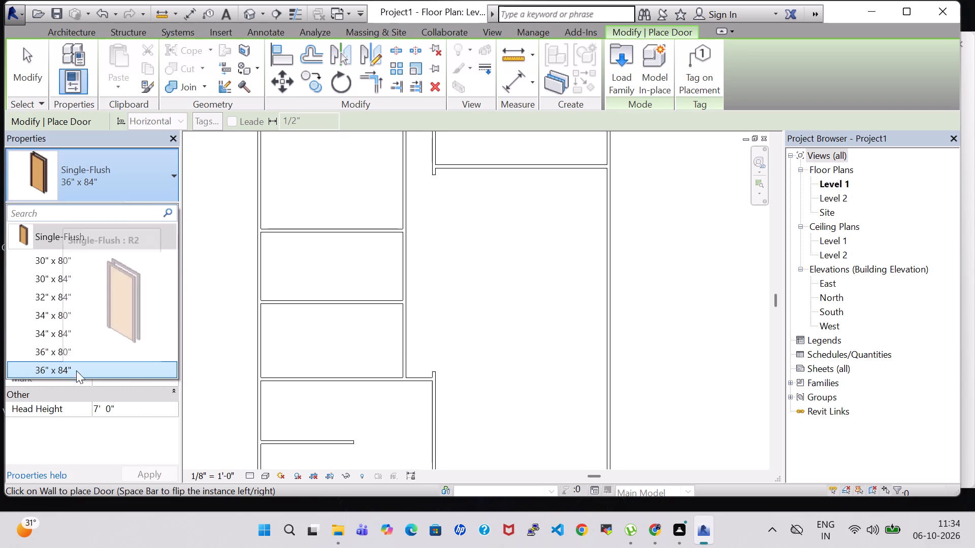
{"action": "left_click", "coordinate": [89, 372]}
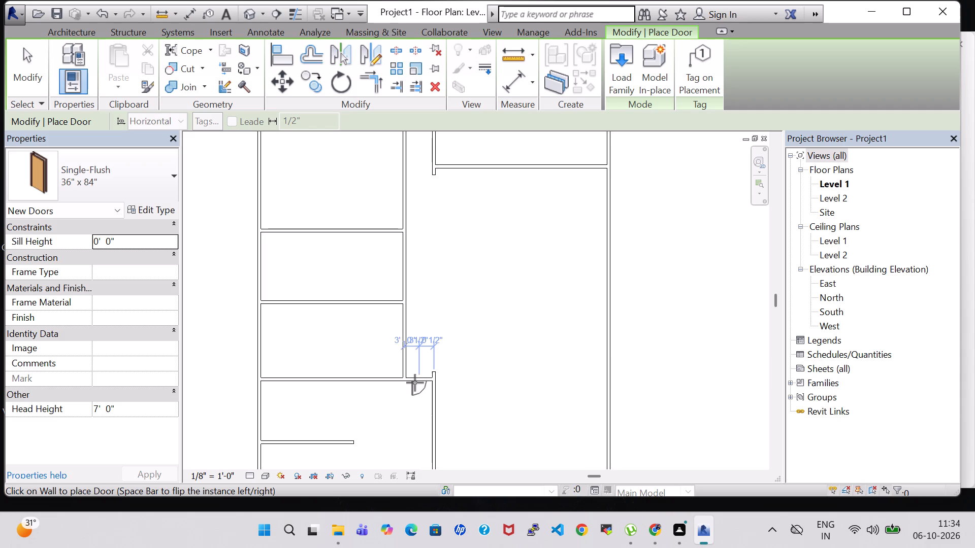
{"action": "left_click", "coordinate": [419, 384]}
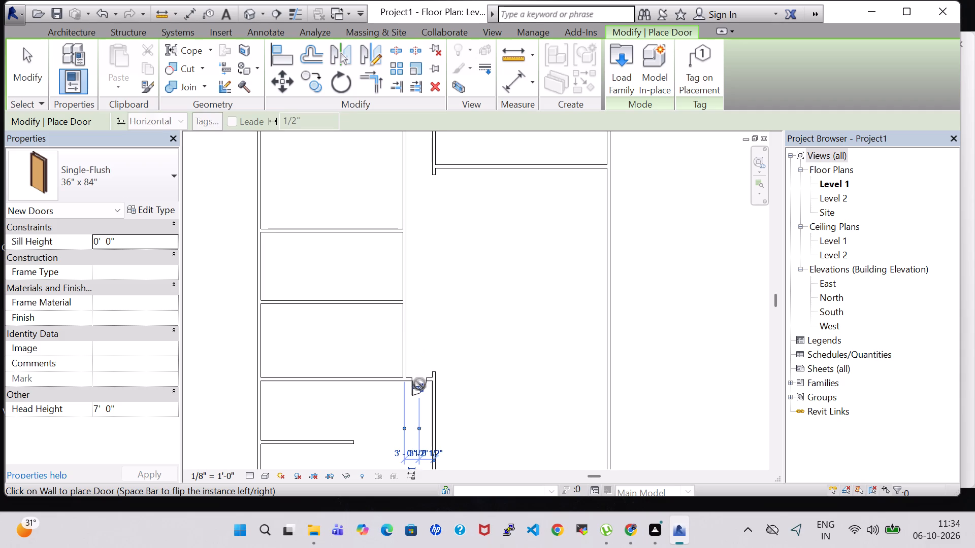
{"action": "key", "text": "Escape"}
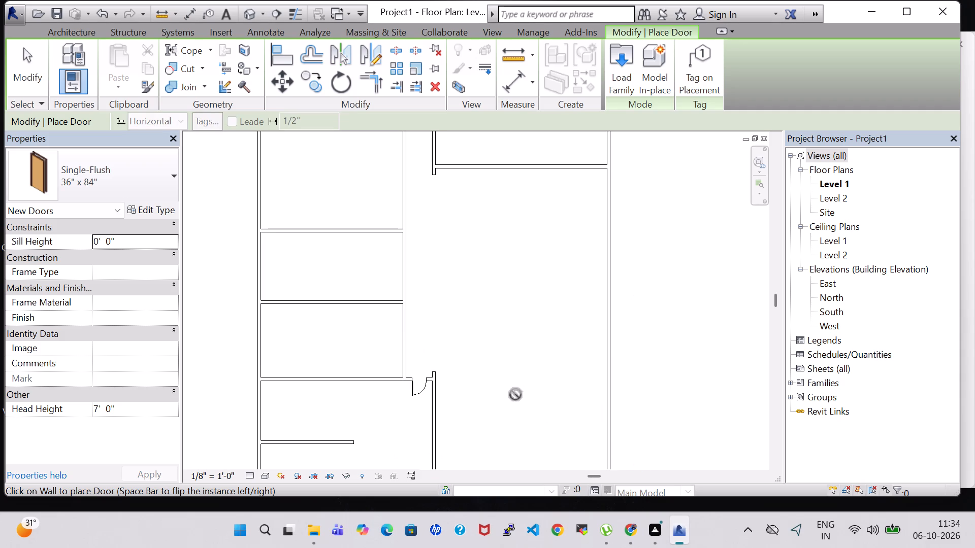
{"action": "key", "text": "Escape"}
Stretch the free-ended partition south of the cross wall east to align with the west rooms' east wall, about 29'-11" long.
{"action": "left_click", "coordinate": [349, 441]}
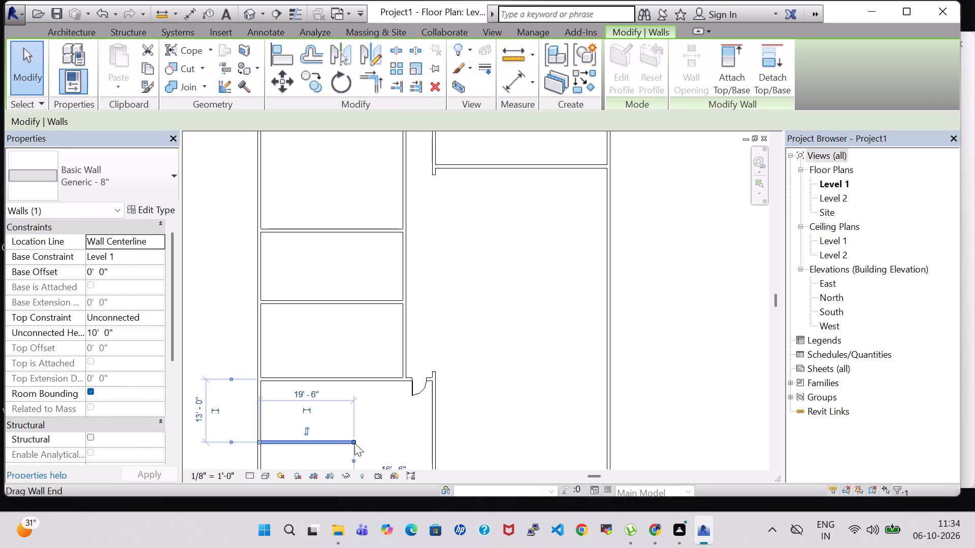
{"action": "left_click_drag", "start_coordinate": [352, 441], "coordinate": [406, 441]}
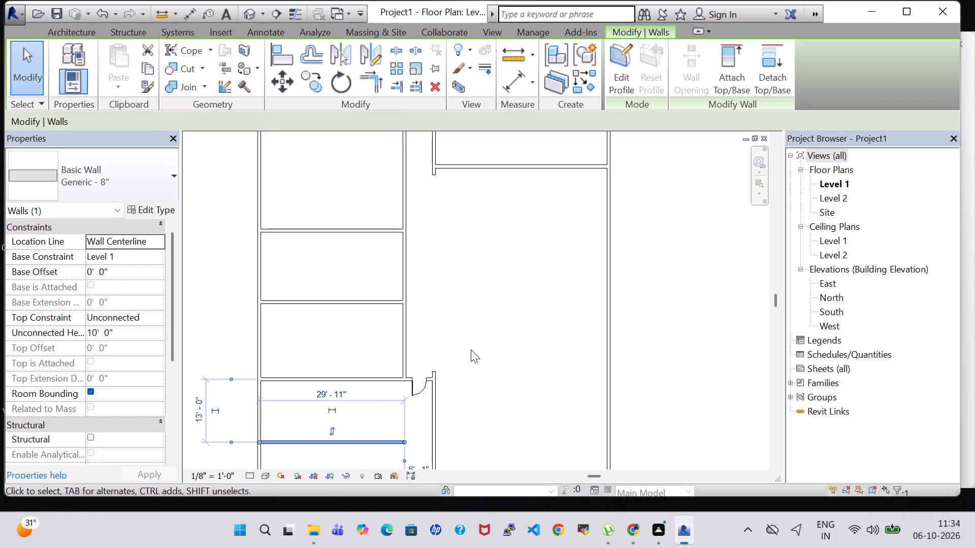
{"action": "key", "text": "Escape"}
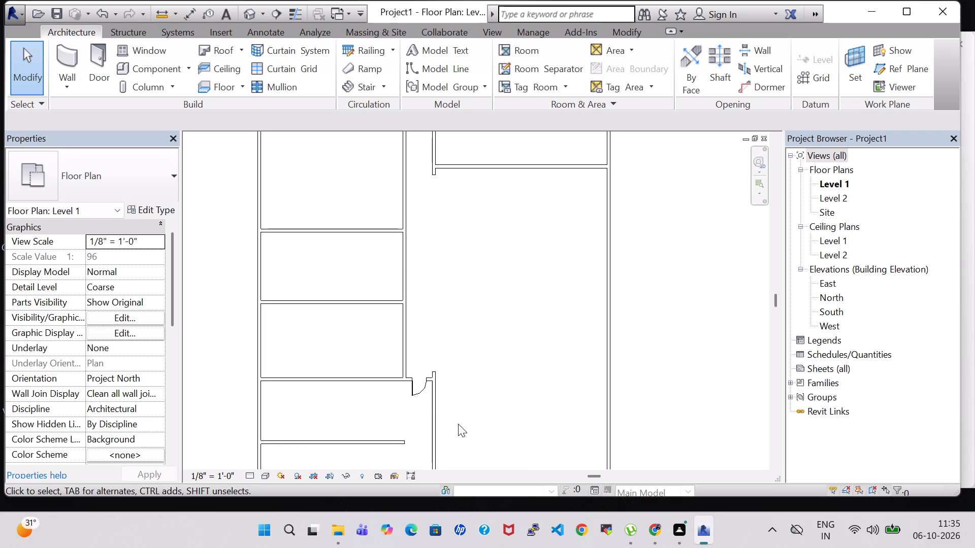
Draw a 10' high Generic - 8" wall from the stretched partition's east end north to the cross wall, 13'-0" long.
{"action": "middle_click_drag", "start_coordinate": [458, 424], "coordinate": [463, 356]}
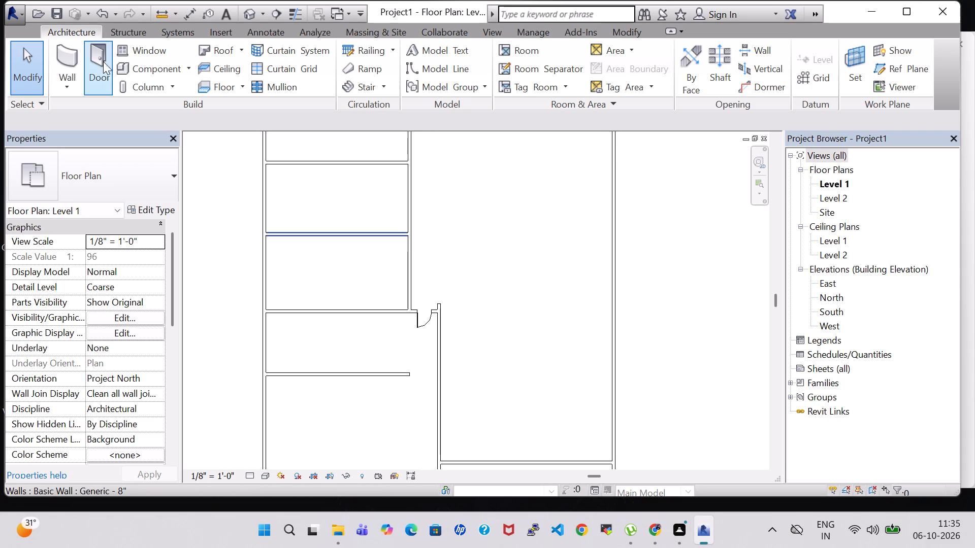
{"action": "left_click", "coordinate": [70, 57]}
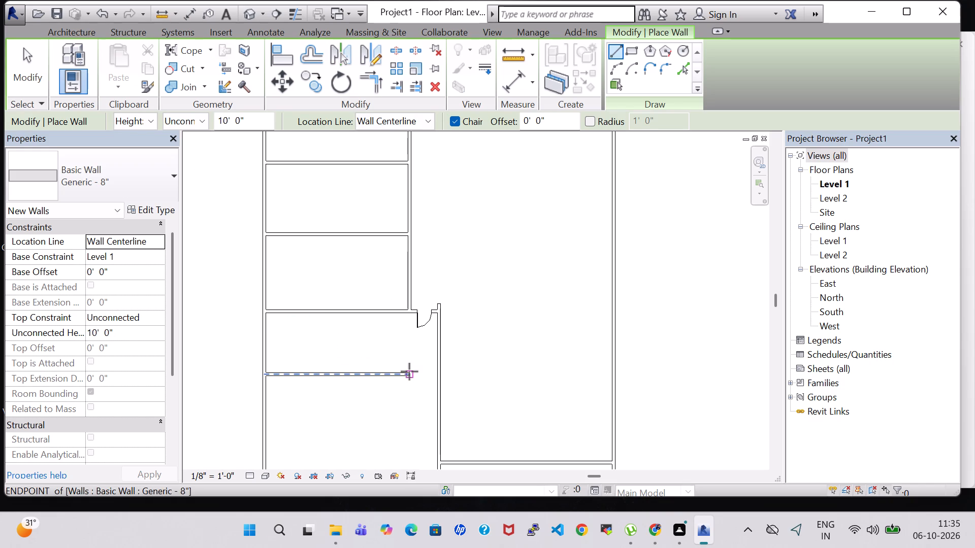
{"action": "left_click", "coordinate": [410, 373]}
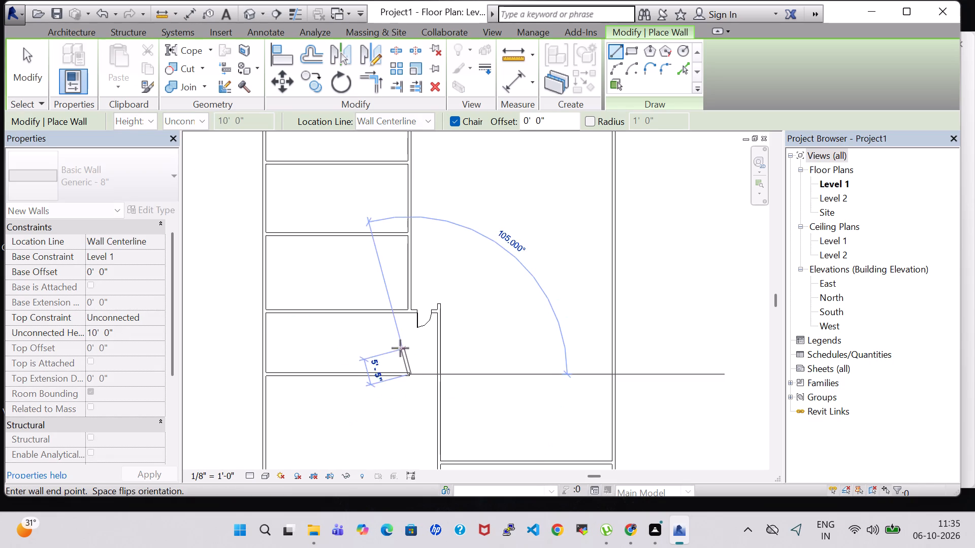
{"action": "left_click", "coordinate": [406, 309]}
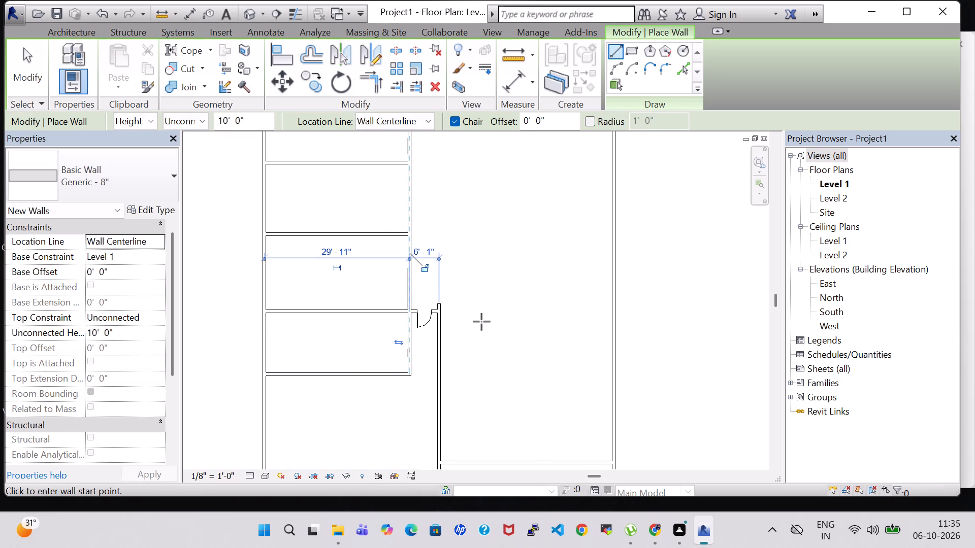
{"action": "key", "text": "Escape"}
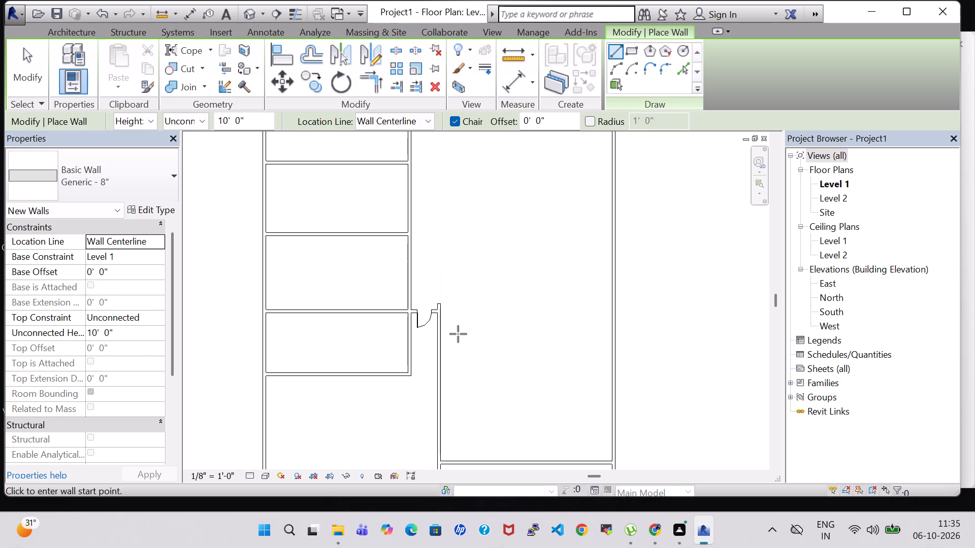
Place a Single-Flush 36" x 84" door in the new east wall, about 2'-5" north of the room's south partition, swinging into the room.
{"action": "scroll", "coordinate": [457, 343], "scroll_direction": "up", "scroll_amount": 4}
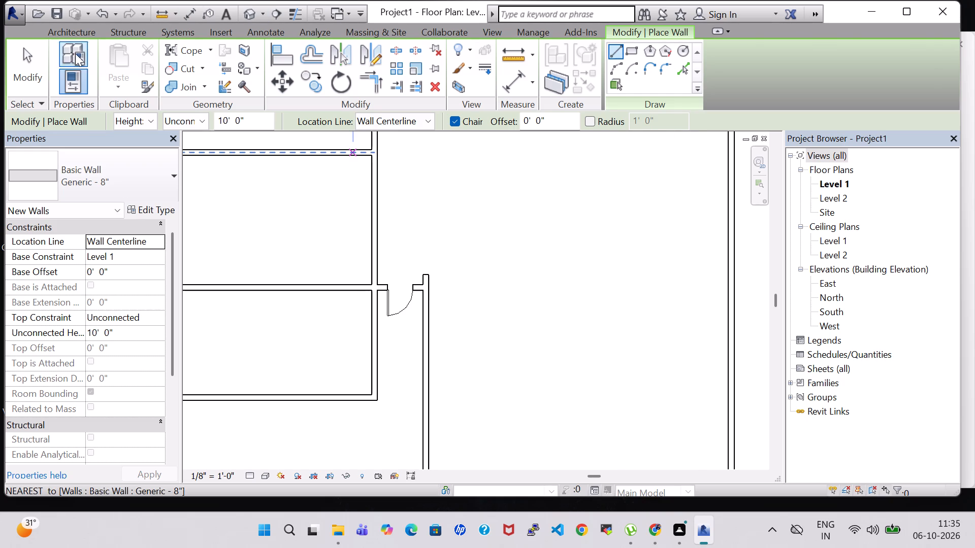
{"action": "left_click", "coordinate": [77, 30]}
{"action": "left_click", "coordinate": [88, 58]}
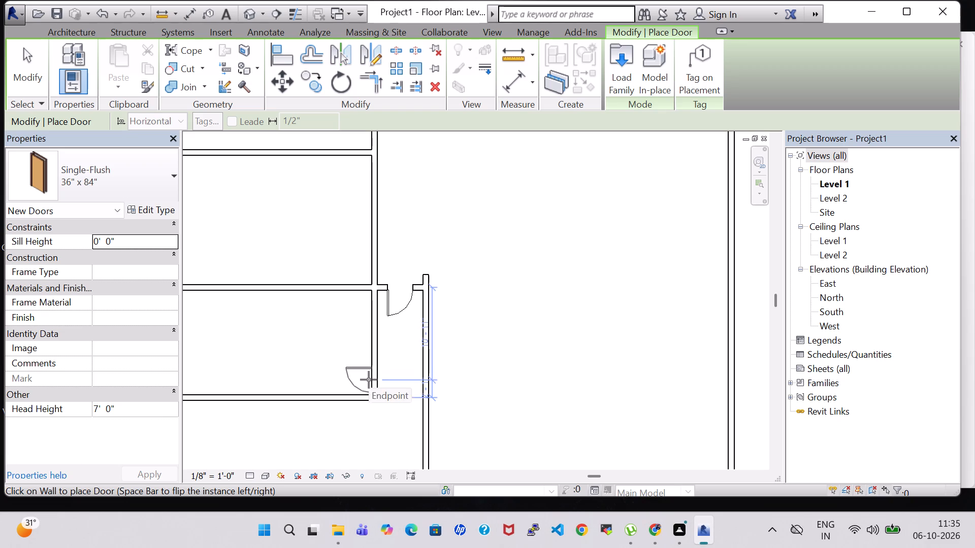
{"action": "left_click", "coordinate": [369, 377]}
{"action": "key", "text": "space"}
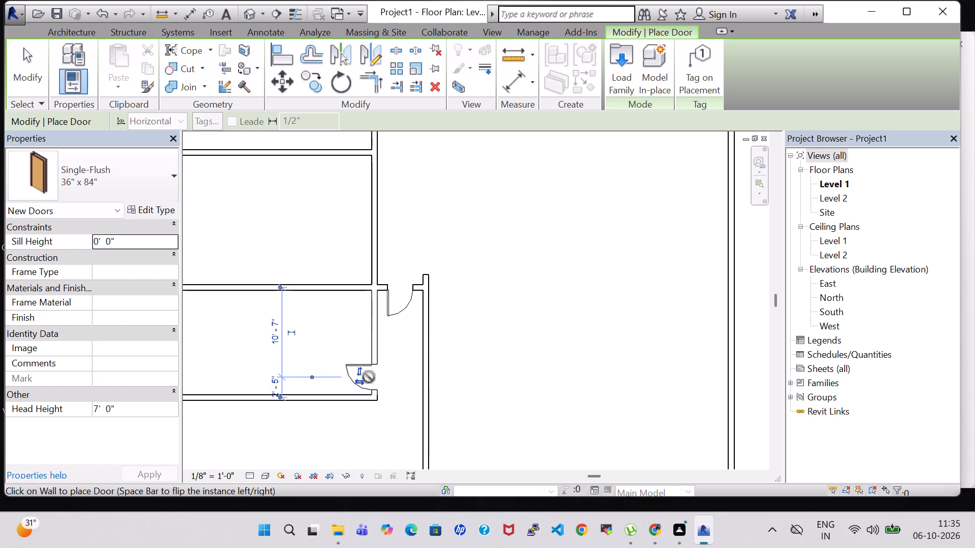
{"action": "key", "text": "Escape"}
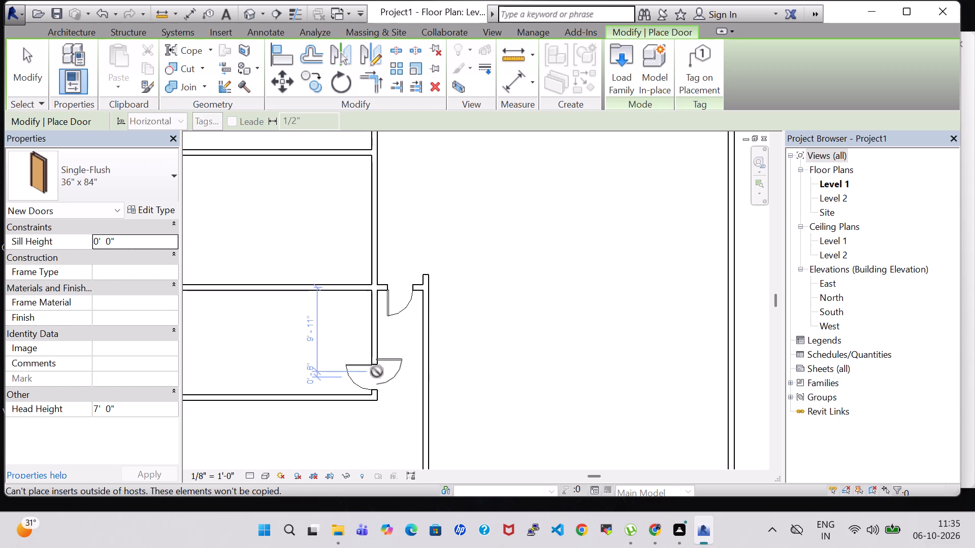
{"action": "key", "text": "Escape"}
Flip the hand of the new room door so its hinge is at the south end of the opening.
{"action": "left_click", "coordinate": [365, 366]}
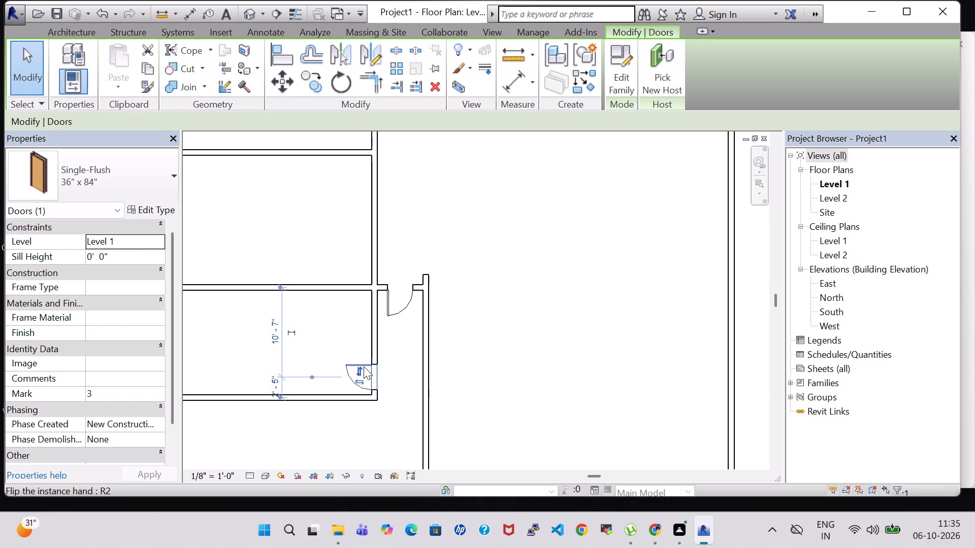
{"action": "key", "text": "space"}
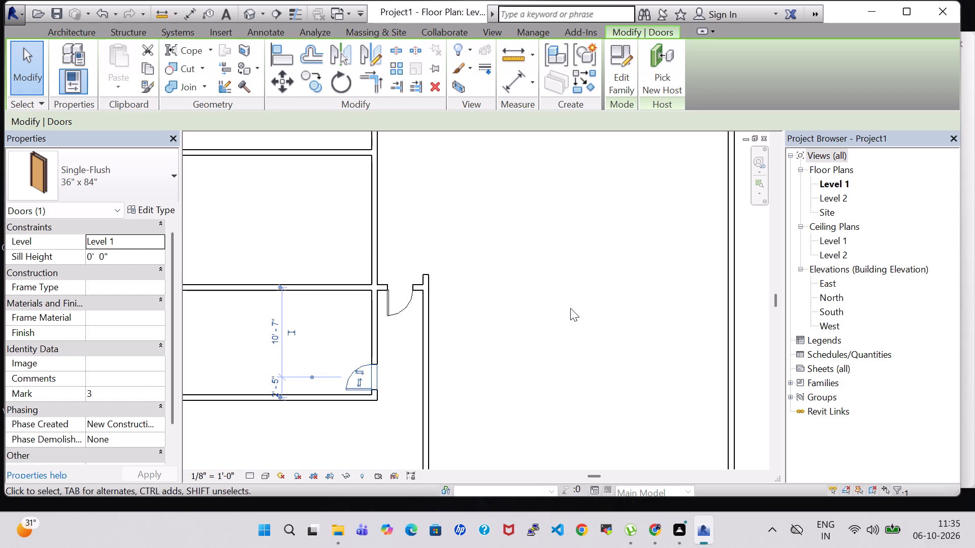
{"action": "scroll", "coordinate": [570, 308], "scroll_direction": "down", "scroll_amount": 3}
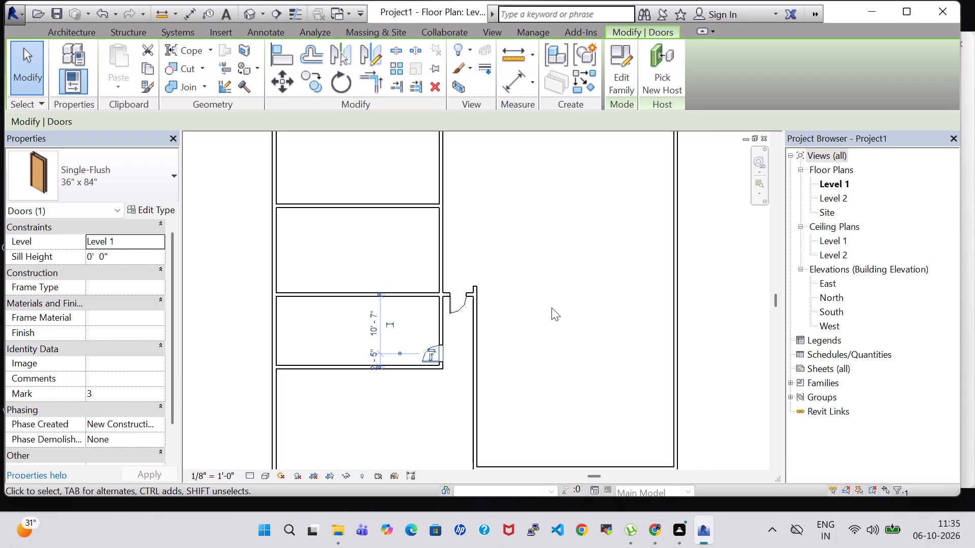
{"action": "key", "text": "grave"}
{"action": "left_click", "coordinate": [741, 283]}
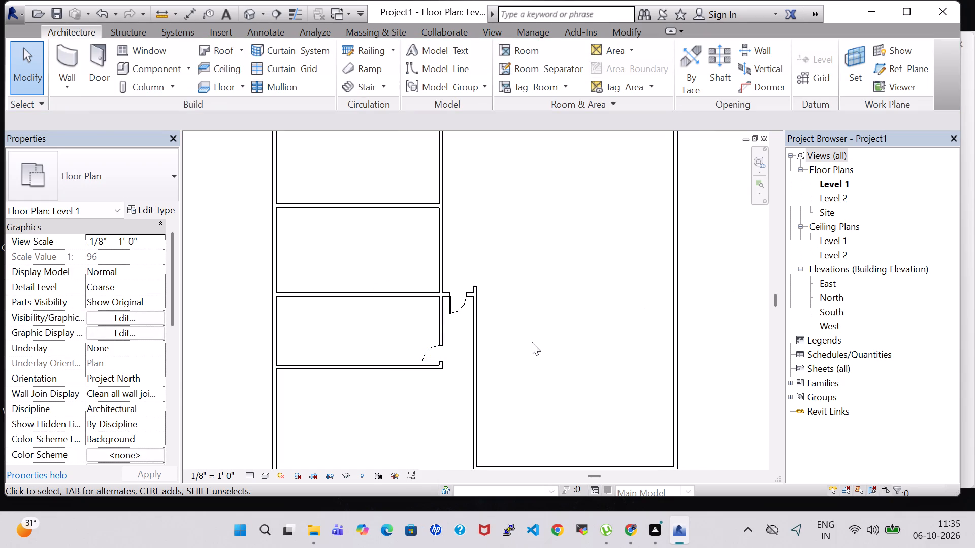
Place a Single-Flush 36" x 84" door in the east wall of the west room just north of the cross wall, about 2'-8" south of its north partition.
{"action": "scroll", "coordinate": [523, 366], "scroll_direction": "down", "scroll_amount": 1}
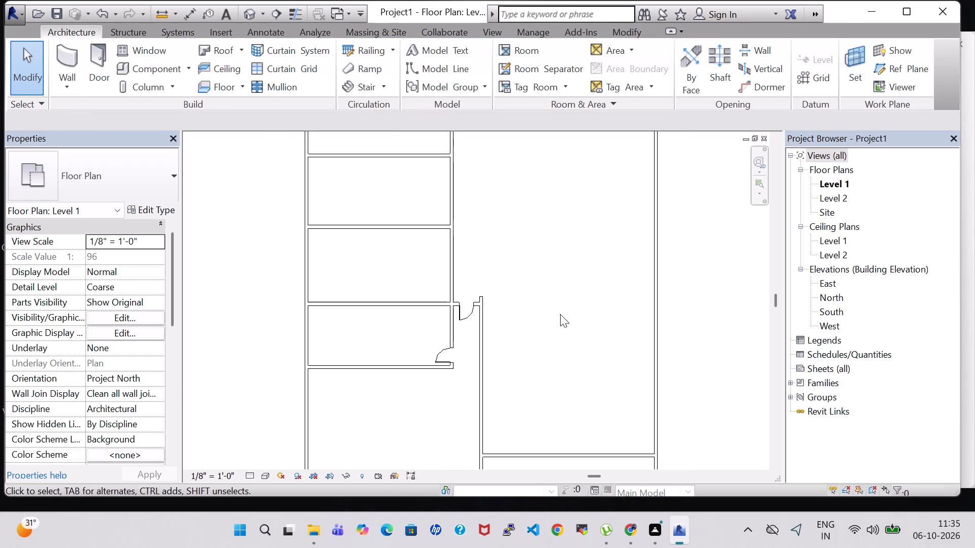
{"action": "middle_click_drag", "start_coordinate": [560, 314], "coordinate": [575, 179]}
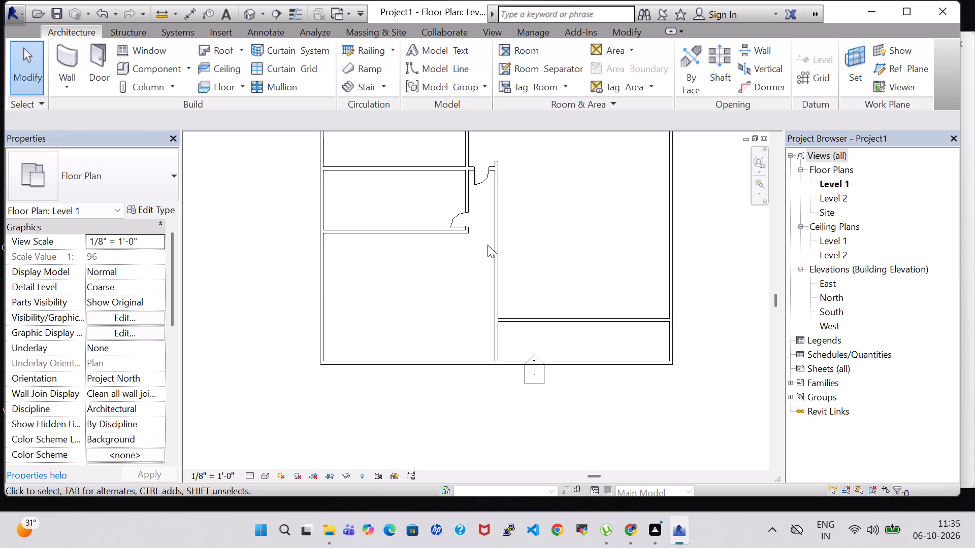
{"action": "middle_click_drag", "start_coordinate": [579, 230], "coordinate": [579, 307]}
{"action": "scroll", "coordinate": [579, 307], "scroll_direction": "down", "scroll_amount": 1}
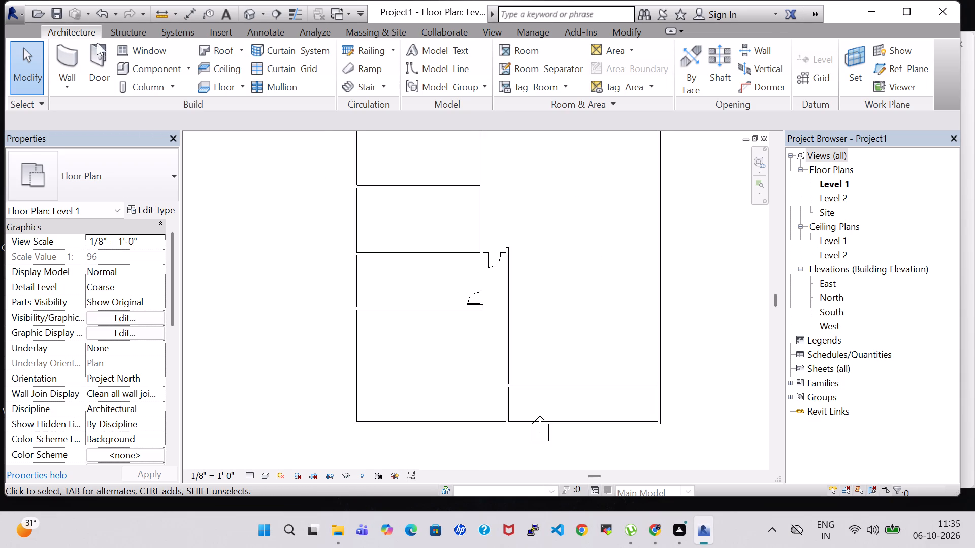
{"action": "left_click", "coordinate": [97, 54]}
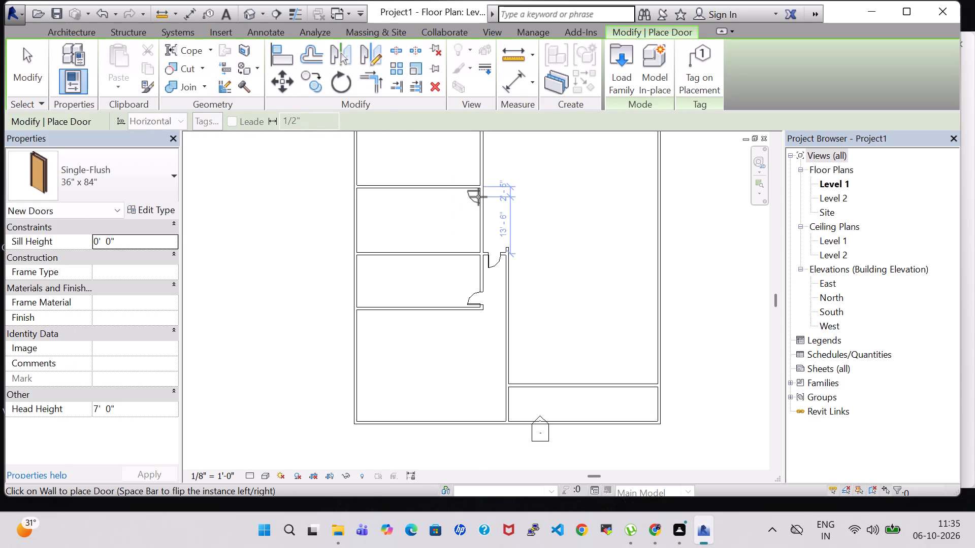
{"action": "left_click", "coordinate": [145, 176]}
{"action": "scroll", "coordinate": [63, 307], "scroll_direction": "down", "scroll_amount": 1}
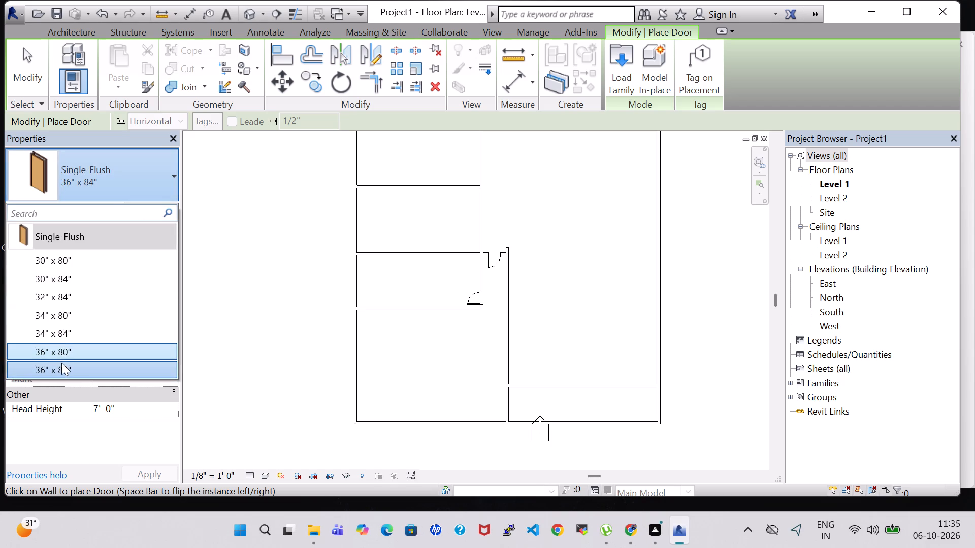
{"action": "left_click", "coordinate": [62, 367]}
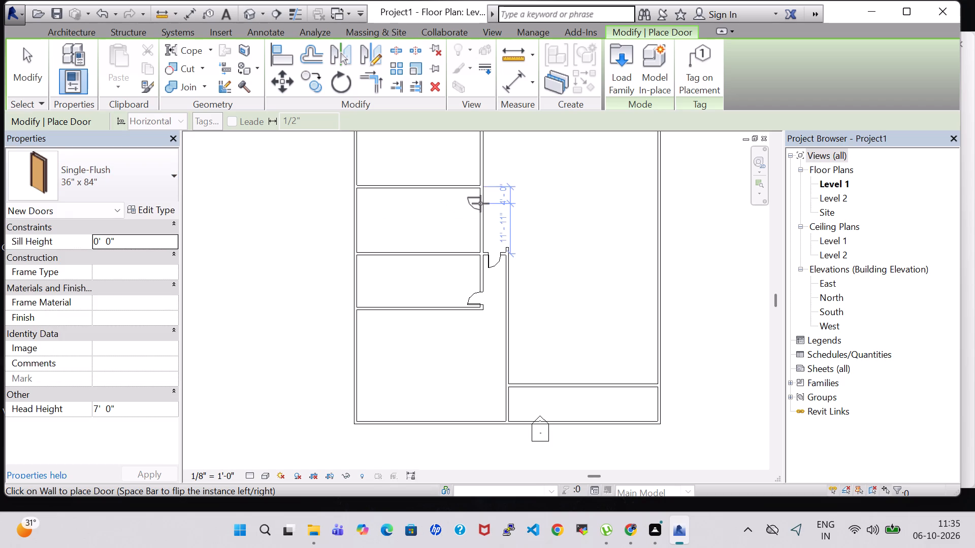
{"action": "left_click", "coordinate": [481, 198]}
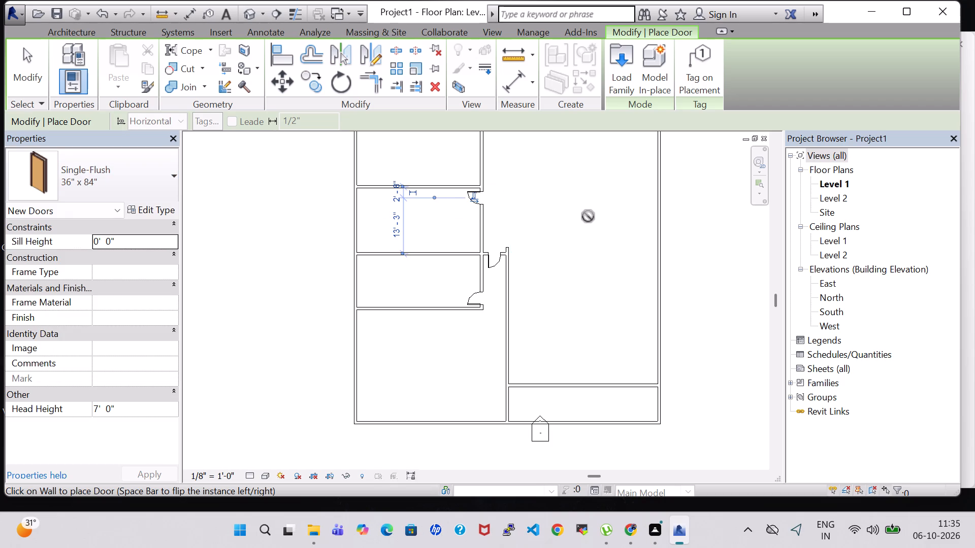
{"action": "key", "text": "Escape"}
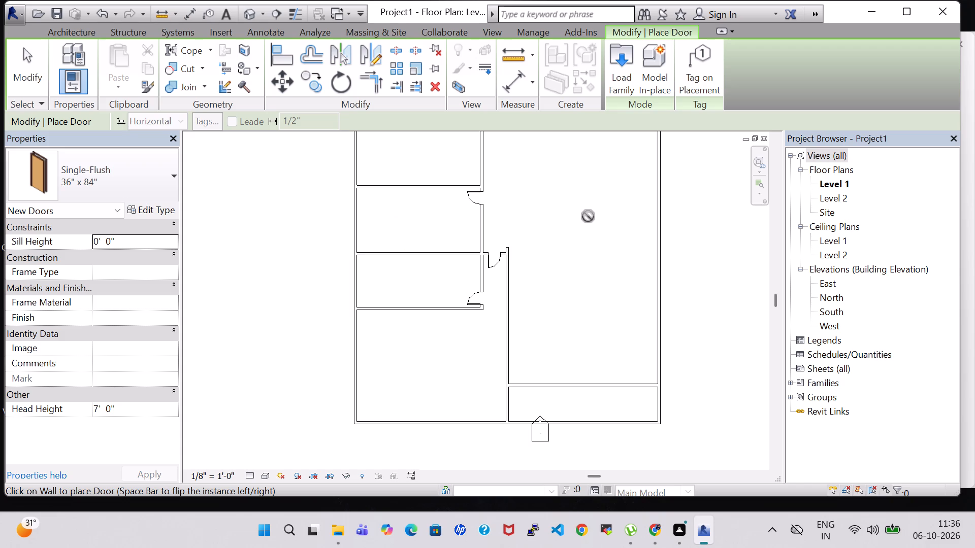
{"action": "middle_click_drag", "start_coordinate": [581, 207], "coordinate": [580, 213]}
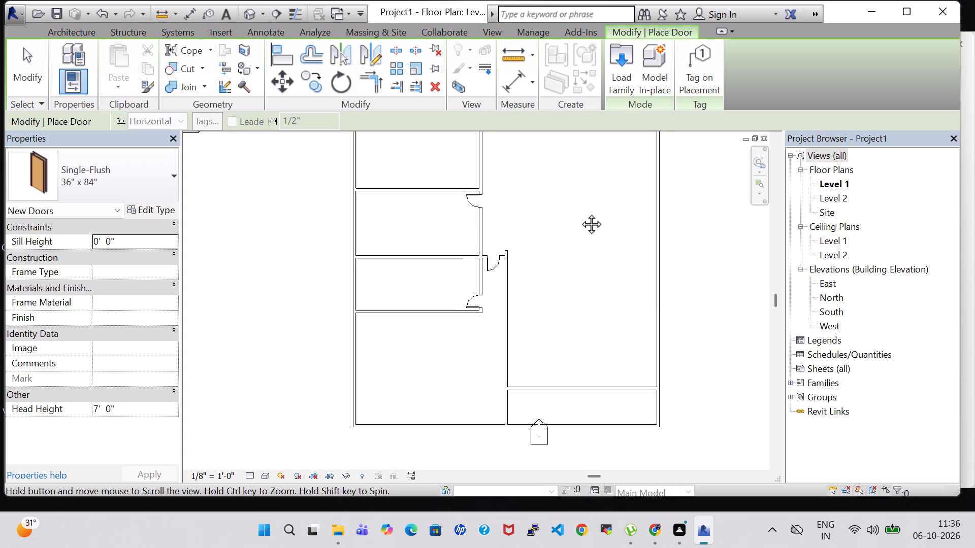
{"action": "middle_click_drag", "start_coordinate": [580, 213], "coordinate": [567, 356]}
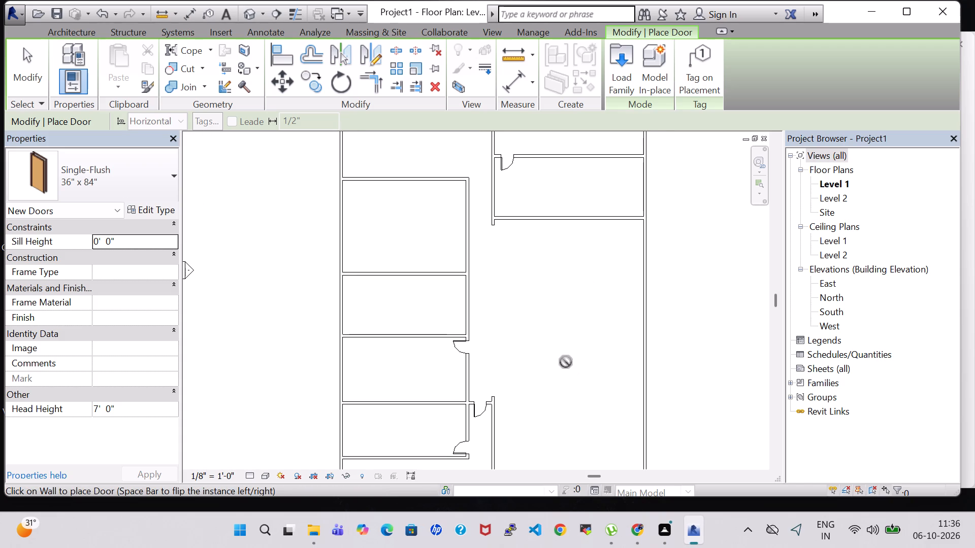
Draw a 10' high Generic - 8" wall, 6'-1" long, across the corridor's north end from the large west room's east wall to the central wall.
{"action": "middle_click_drag", "start_coordinate": [553, 291], "coordinate": [555, 339]}
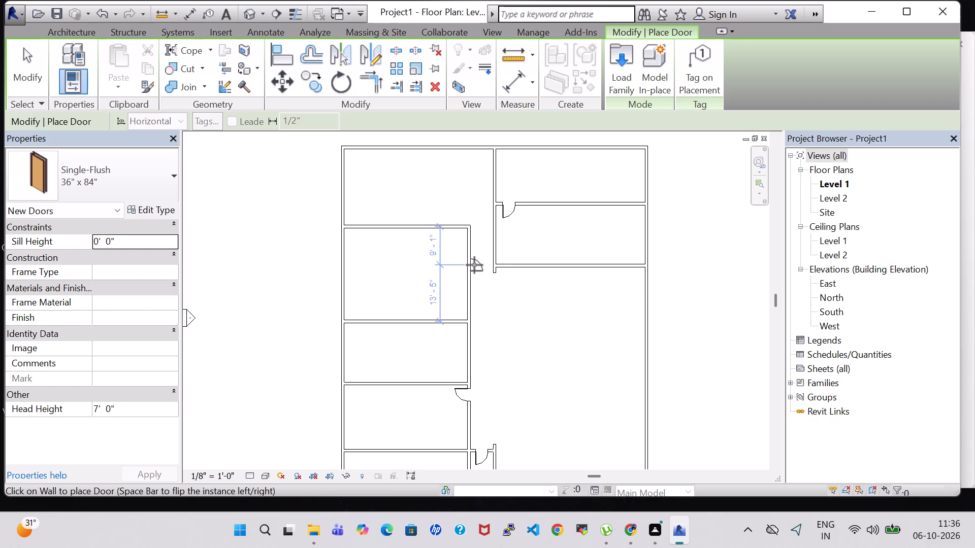
{"action": "key", "text": "Escape"}
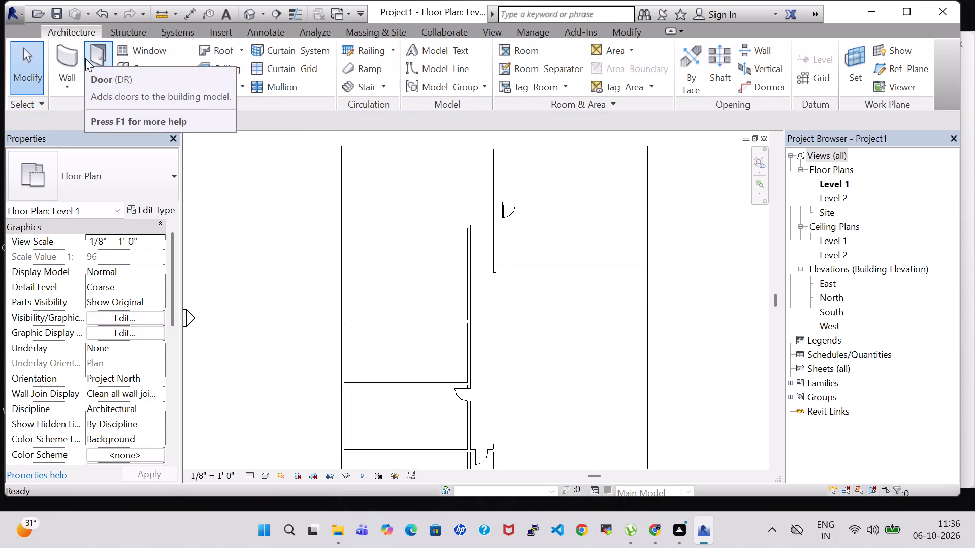
{"action": "left_click", "coordinate": [58, 51]}
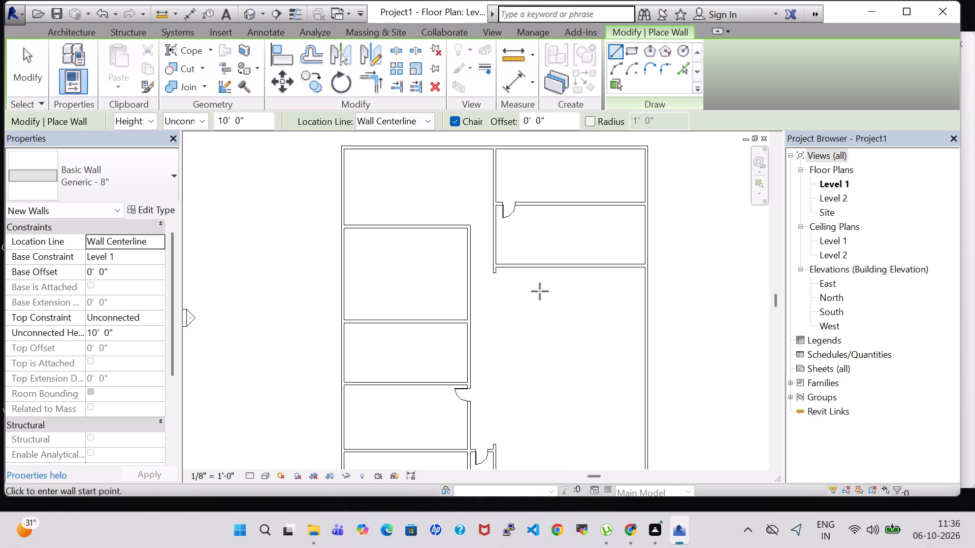
{"action": "left_click", "coordinate": [469, 258]}
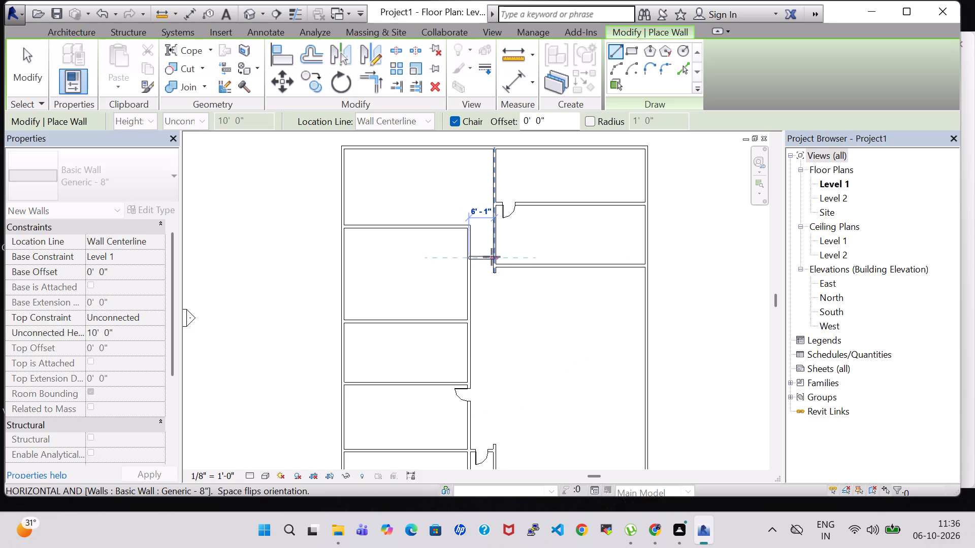
{"action": "scroll", "coordinate": [494, 257], "scroll_direction": "up", "scroll_amount": 5}
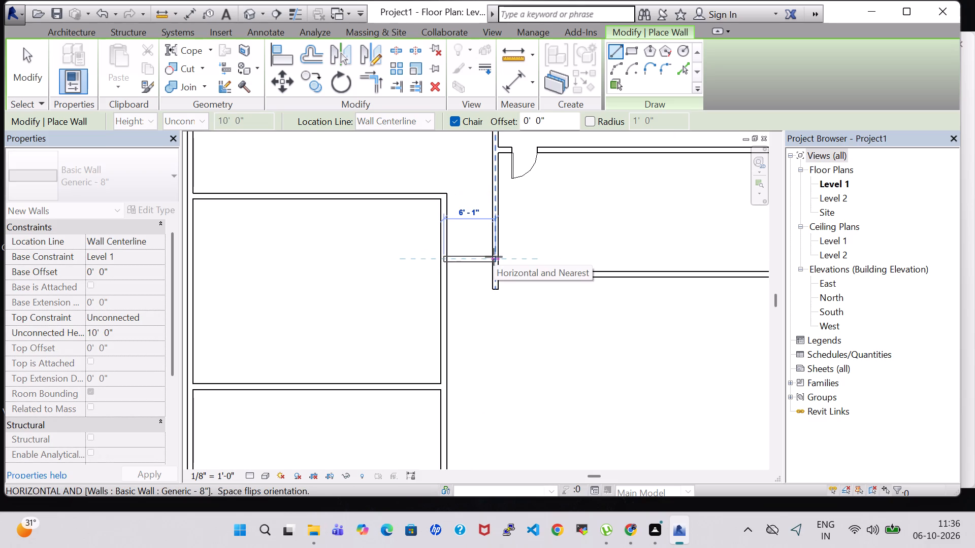
{"action": "left_click", "coordinate": [496, 257]}
{"action": "key", "text": "Escape"}
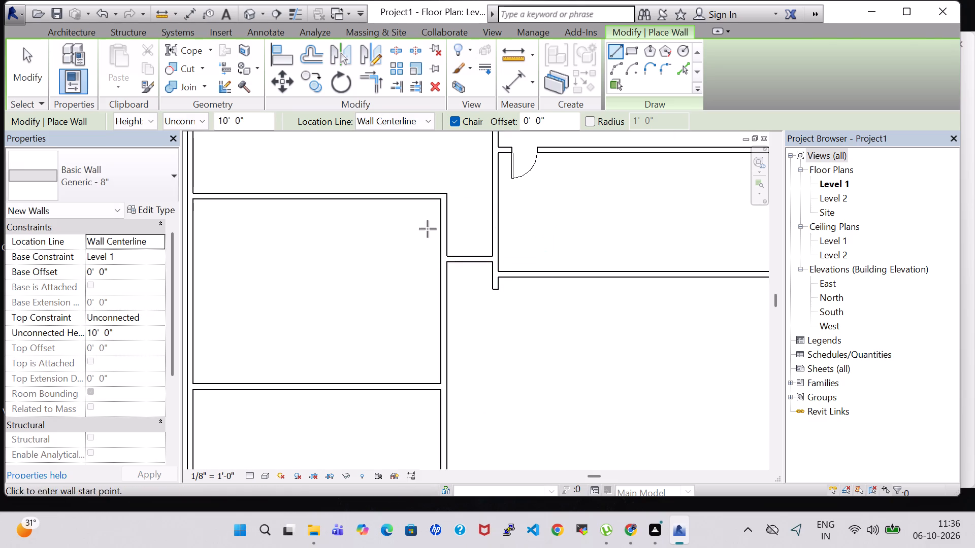
{"action": "key", "text": "Escape"}
Place a Single-Flush 36" x 84" door centred in the new corridor cross wall, 3'-0 1/2" from each side, swinging north.
{"action": "left_click", "coordinate": [96, 58]}
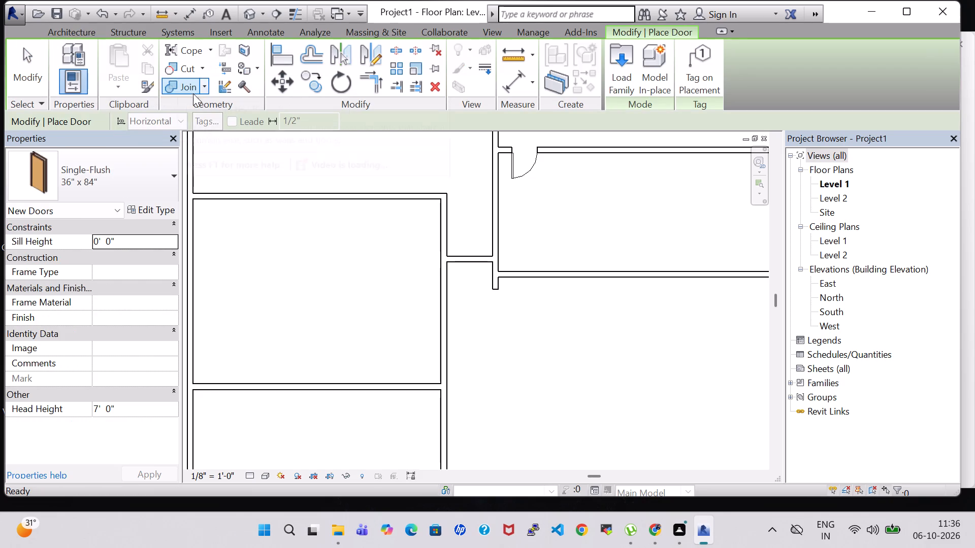
{"action": "left_click", "coordinate": [467, 255]}
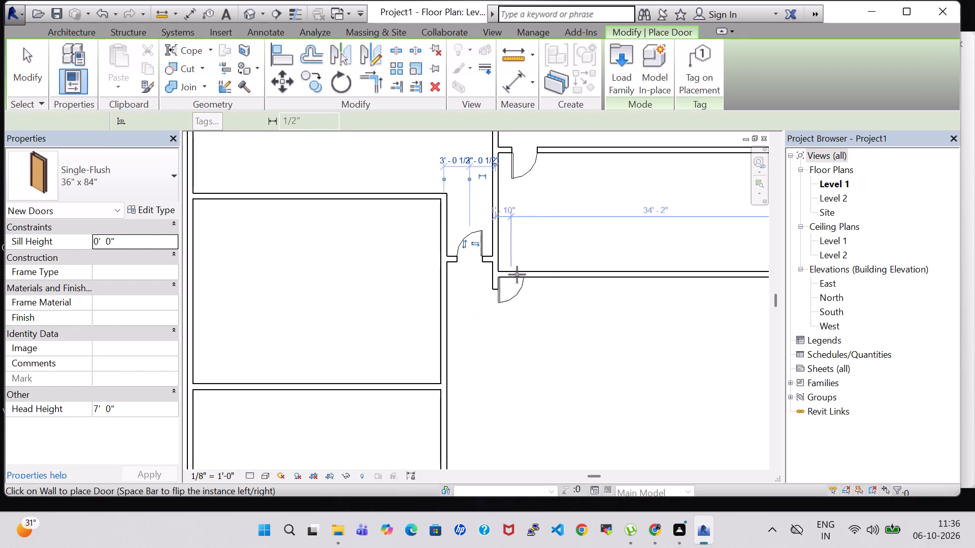
{"action": "key", "text": "Escape"}
{"action": "key", "text": "Escape"}
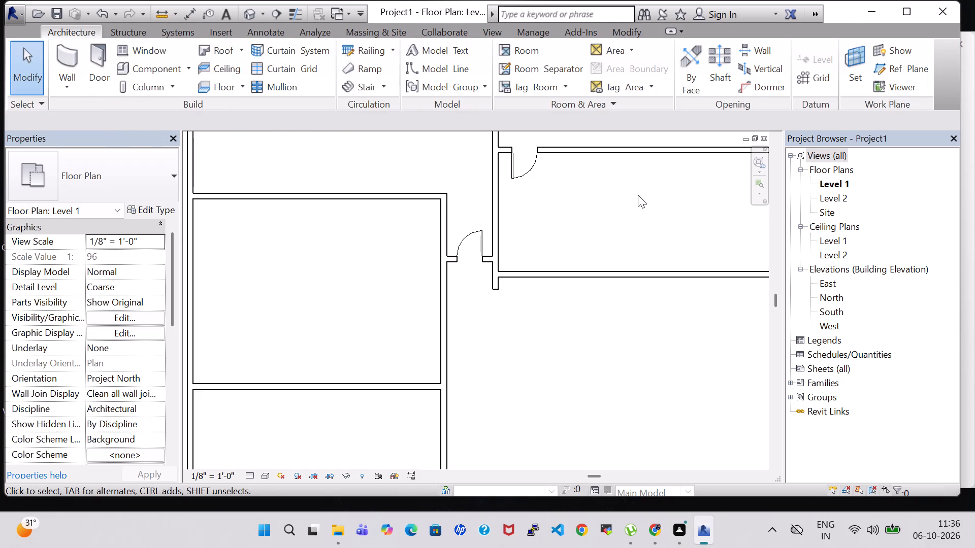
Place a Single-Flush 36" x 84" door in the large west room's east wall, about 2'-8" north of its south partition, swinging into the room.
{"action": "middle_click_drag", "start_coordinate": [636, 212], "coordinate": [651, 293]}
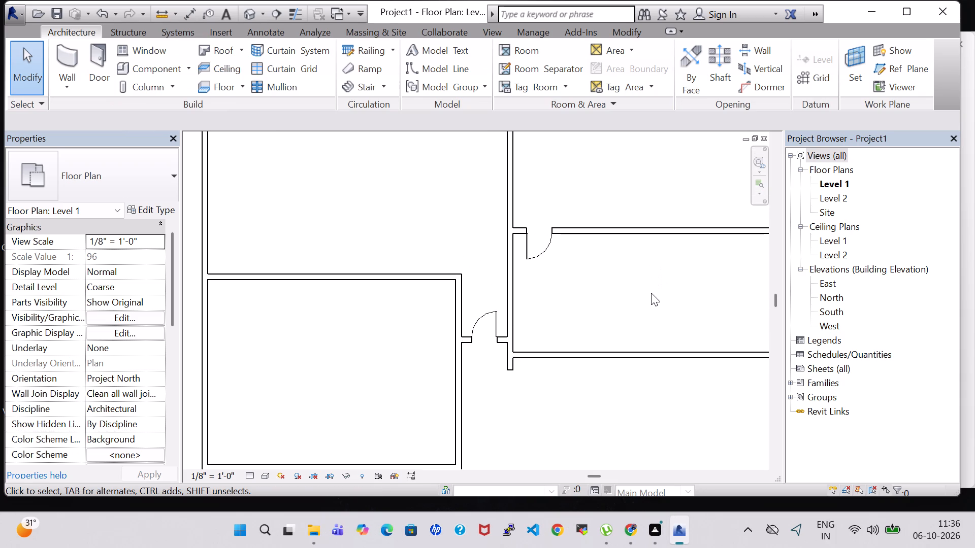
{"action": "middle_click_drag", "start_coordinate": [651, 293], "coordinate": [652, 307]}
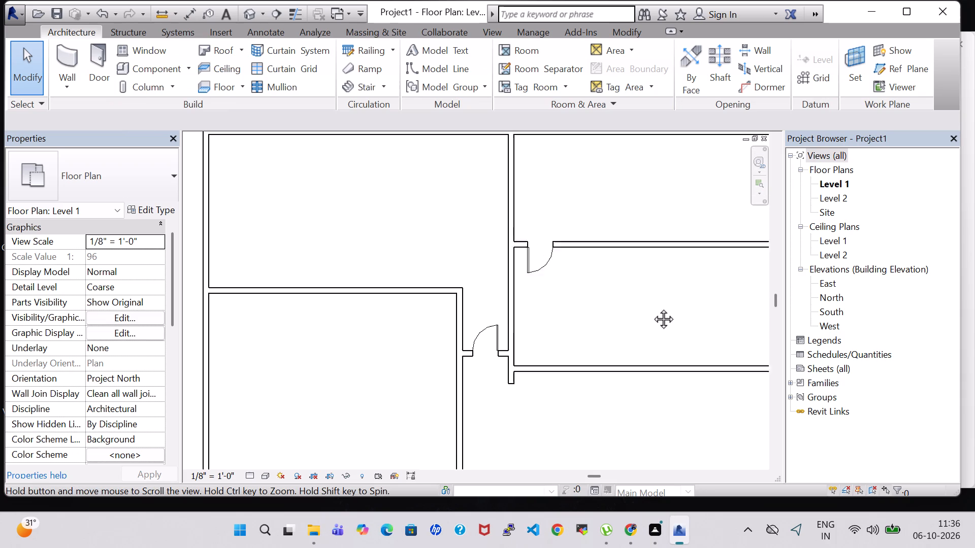
{"action": "middle_click_drag", "start_coordinate": [652, 307], "coordinate": [653, 330]}
{"action": "middle_click_drag", "start_coordinate": [652, 324], "coordinate": [633, 324]}
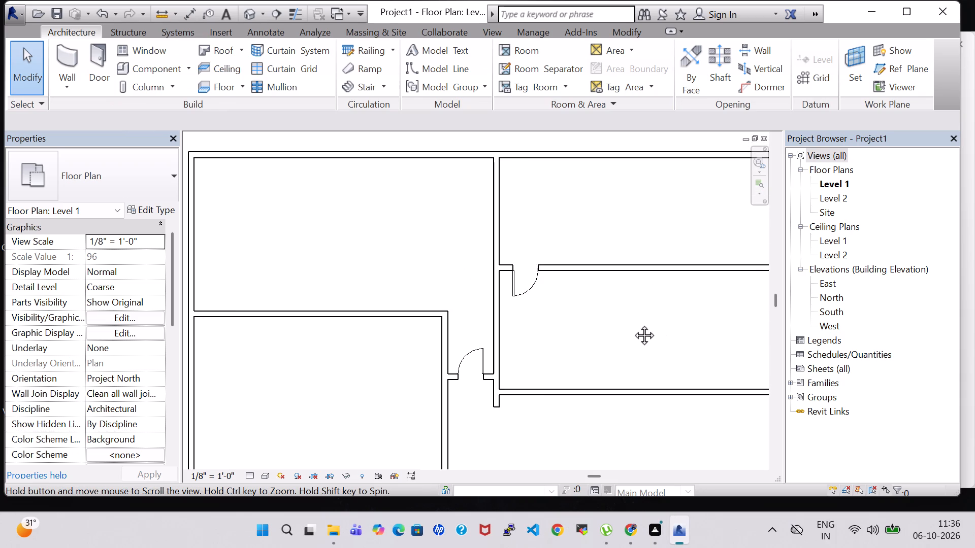
{"action": "middle_click_drag", "start_coordinate": [633, 324], "coordinate": [581, 323]}
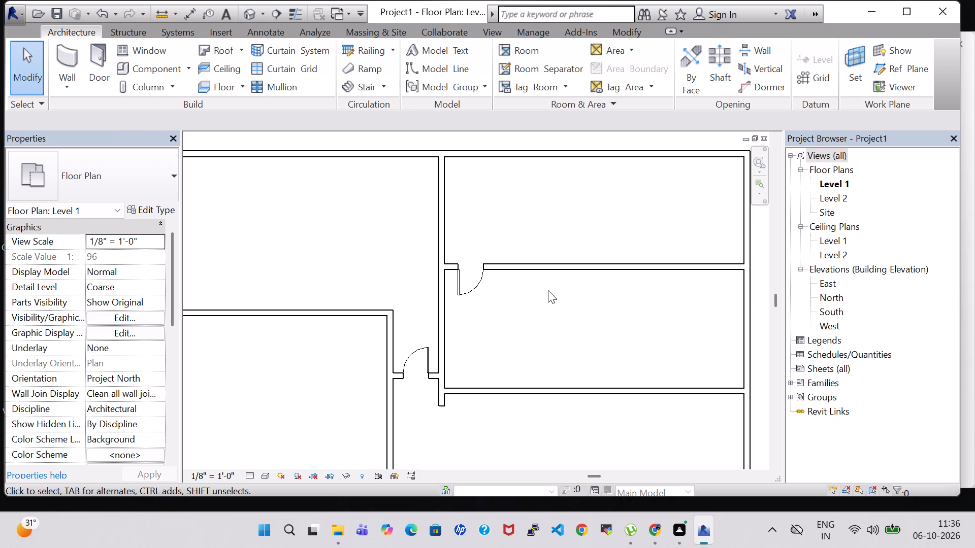
{"action": "scroll", "coordinate": [557, 307], "scroll_direction": "down", "scroll_amount": 1}
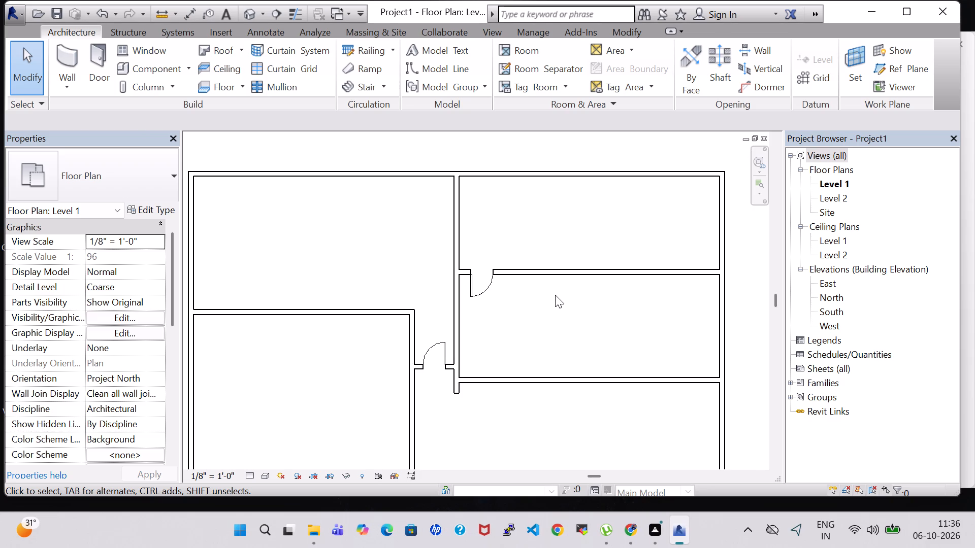
{"action": "scroll", "coordinate": [574, 323], "scroll_direction": "down", "scroll_amount": 1}
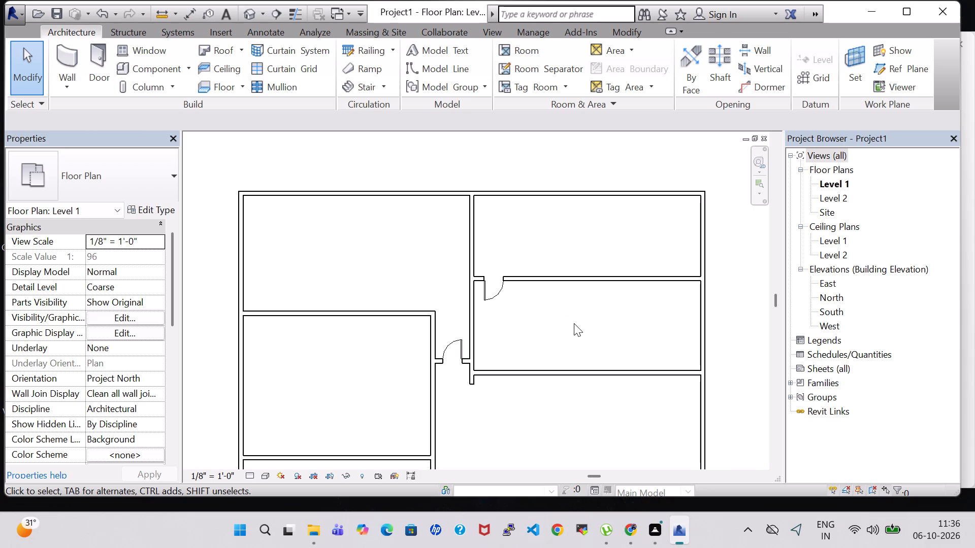
{"action": "middle_click_drag", "start_coordinate": [580, 340], "coordinate": [576, 282]}
{"action": "scroll", "coordinate": [521, 318], "scroll_direction": "down", "scroll_amount": 1}
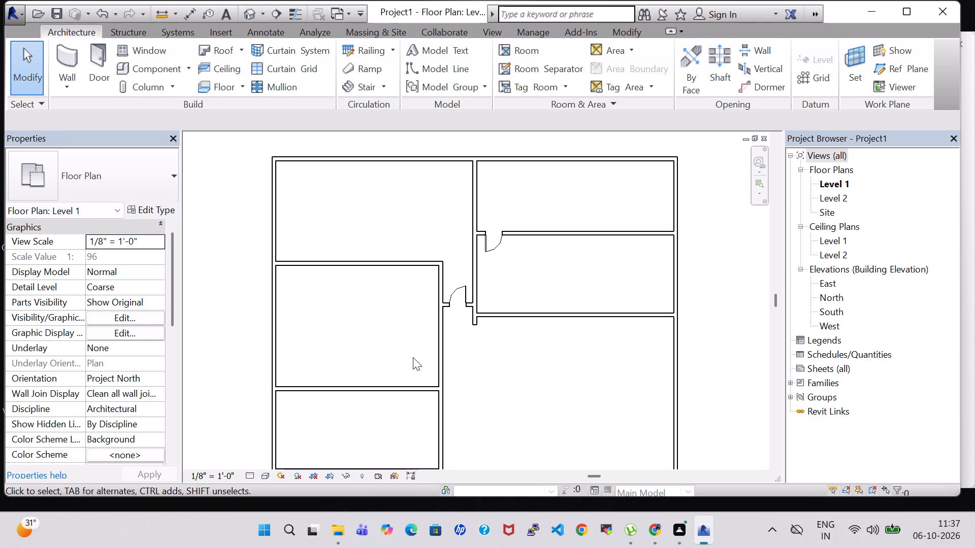
{"action": "left_click", "coordinate": [106, 51]}
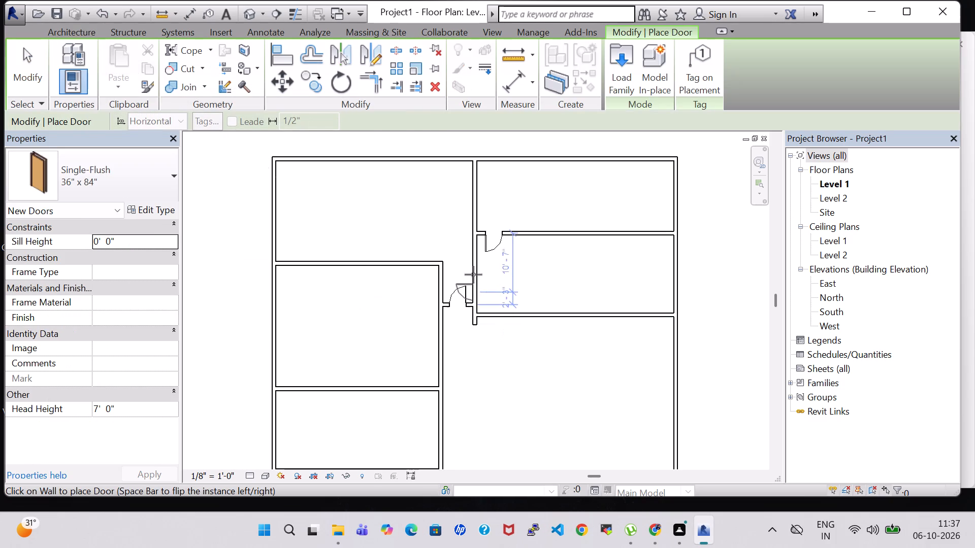
{"action": "left_click", "coordinate": [440, 374]}
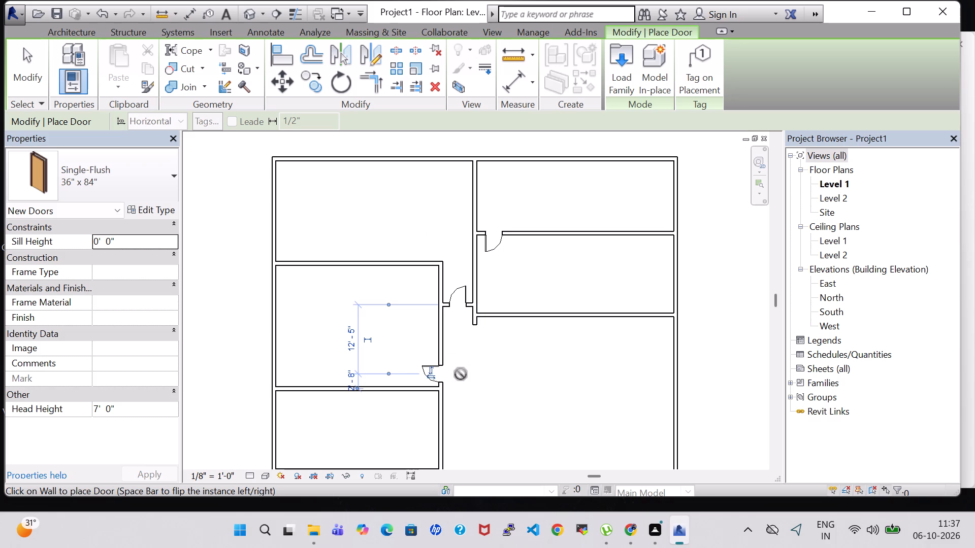
Place a Single-Flush 36" x 84" door in the east wall of the adjoining room to the south, about 2'-11" south of their shared partition.
{"action": "left_click", "coordinate": [441, 405]}
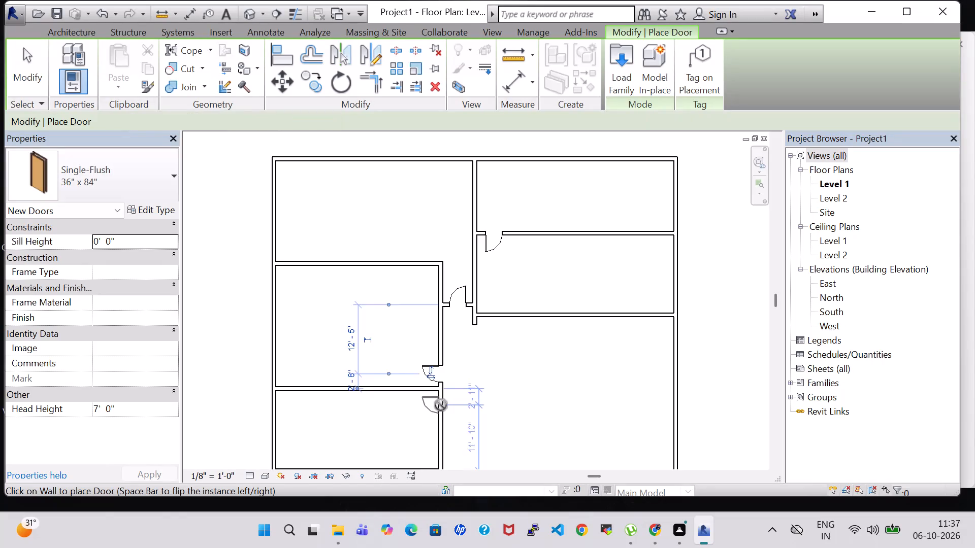
{"action": "middle_click_drag", "start_coordinate": [515, 387], "coordinate": [519, 264]}
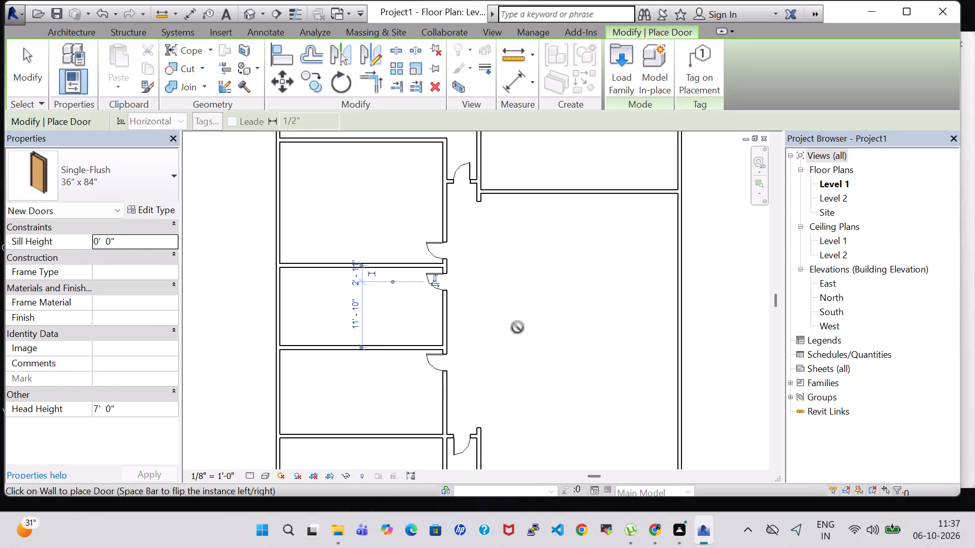
{"action": "middle_click_drag", "start_coordinate": [506, 333], "coordinate": [505, 225]}
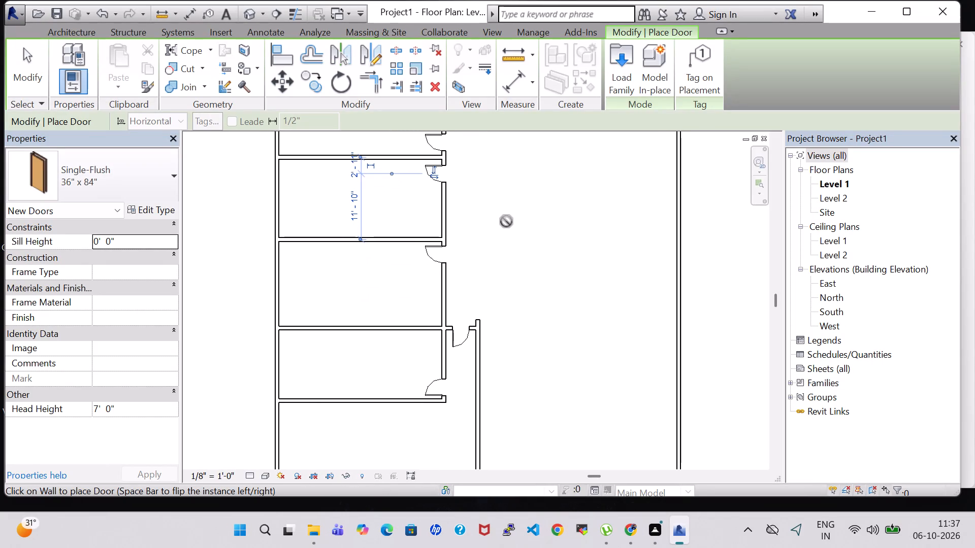
{"action": "middle_click_drag", "start_coordinate": [516, 235], "coordinate": [494, 369]}
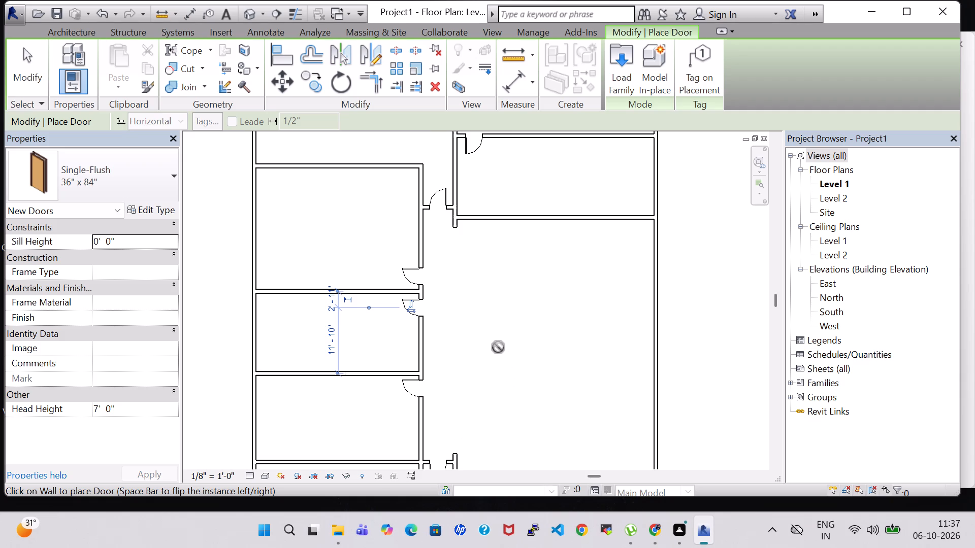
{"action": "key", "text": "Escape"}
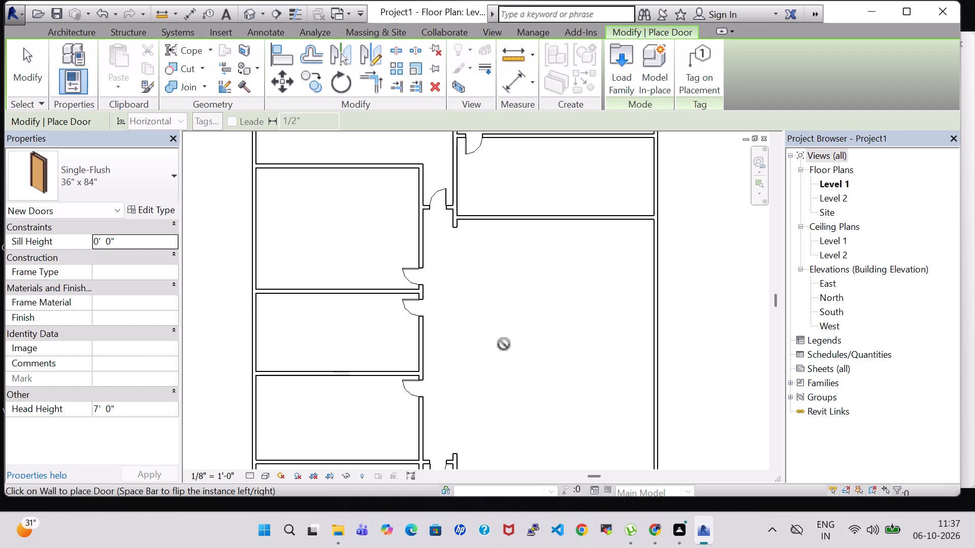
{"action": "key", "text": "Escape"}
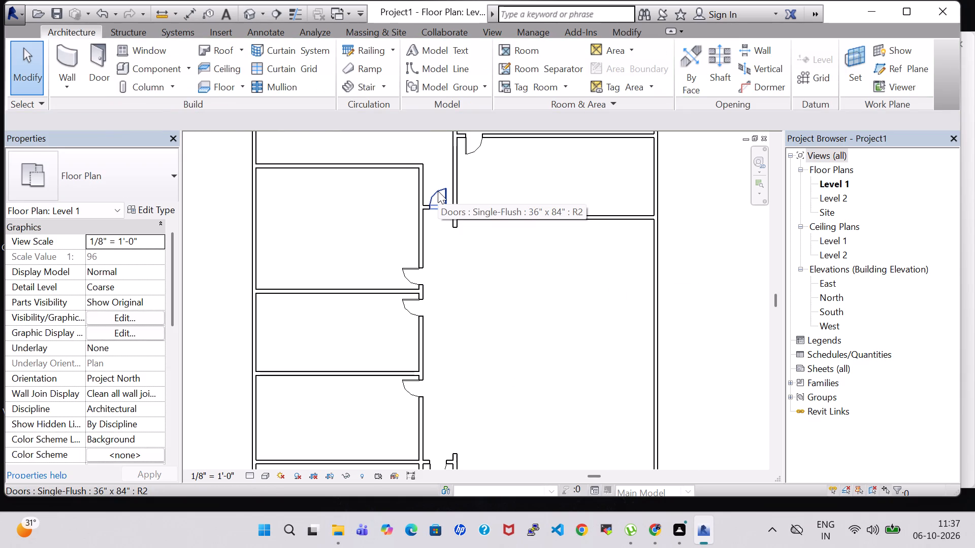
Flip the hand of the large west room's door so its hinge is at the south end of the opening.
{"action": "left_click", "coordinate": [416, 264]}
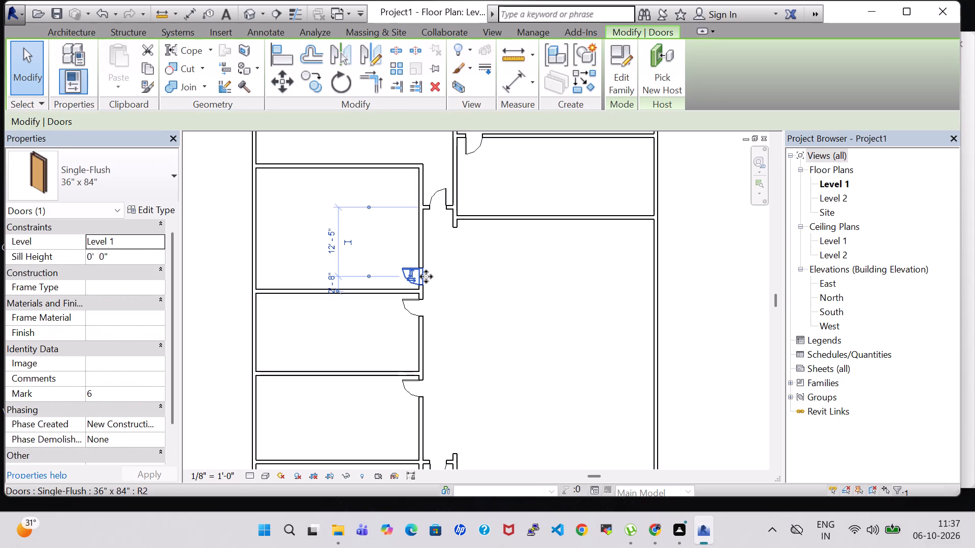
{"action": "key", "text": "b"}
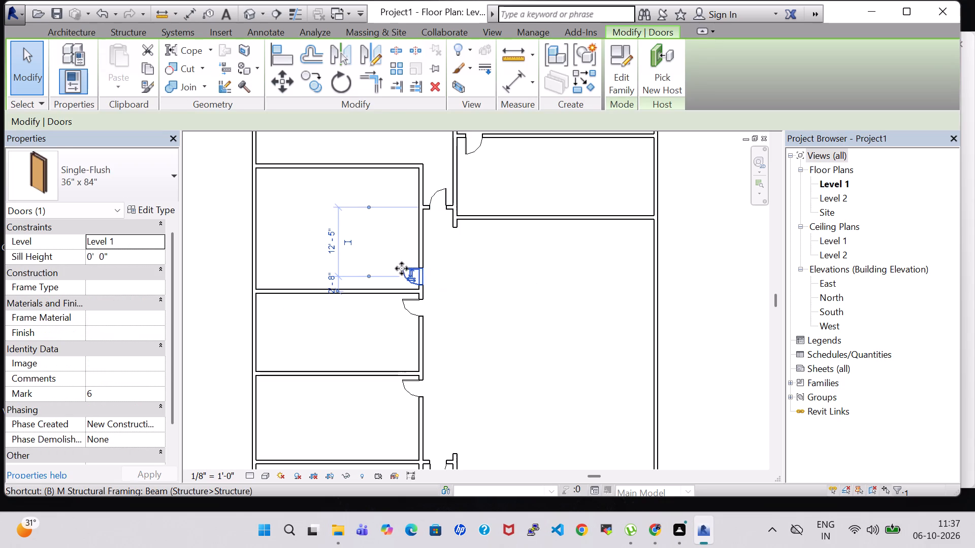
{"action": "left_click", "coordinate": [722, 272]}
{"action": "left_click", "coordinate": [414, 277]}
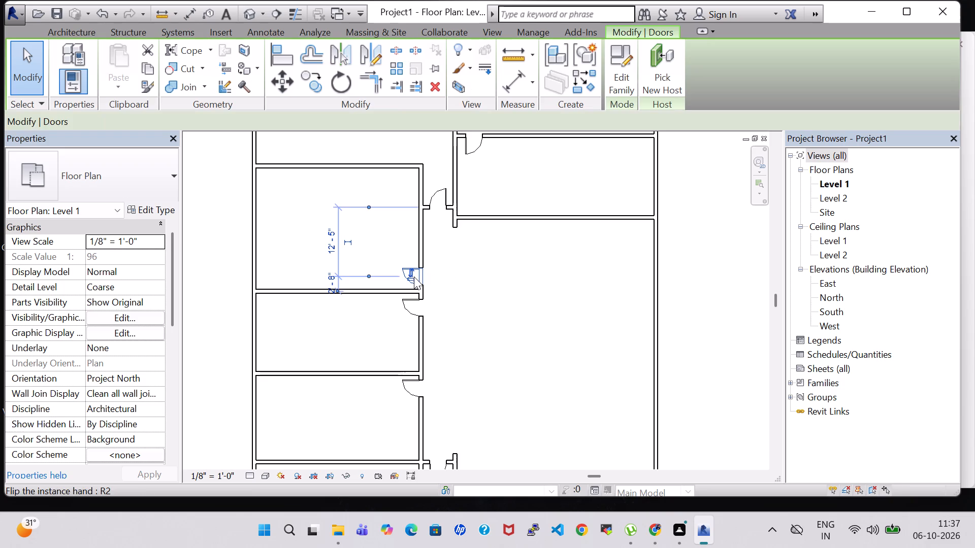
{"action": "key", "text": "space"}
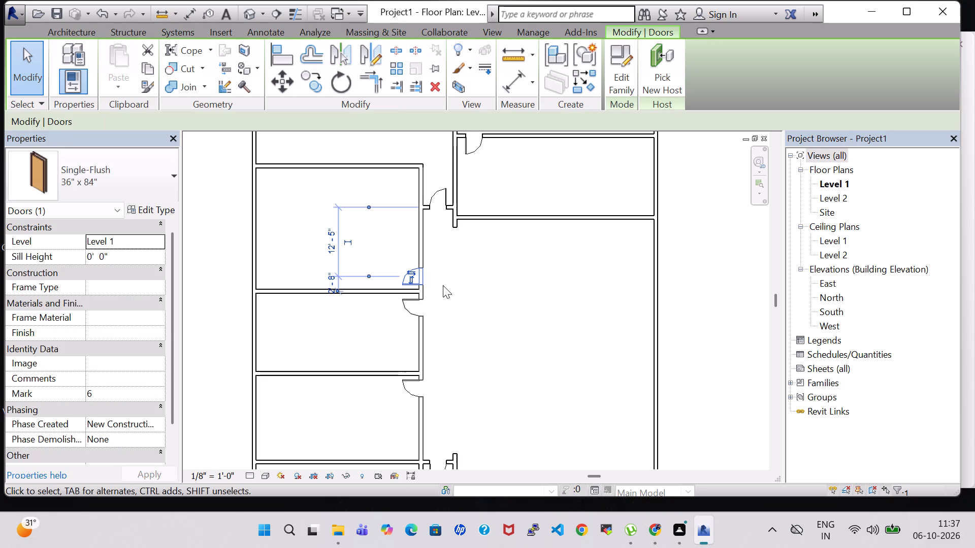
Nudge the door of the room south of the large west room northward to about 2'-4" from its north partition.
{"action": "middle_click_drag", "start_coordinate": [518, 276], "coordinate": [515, 197]}
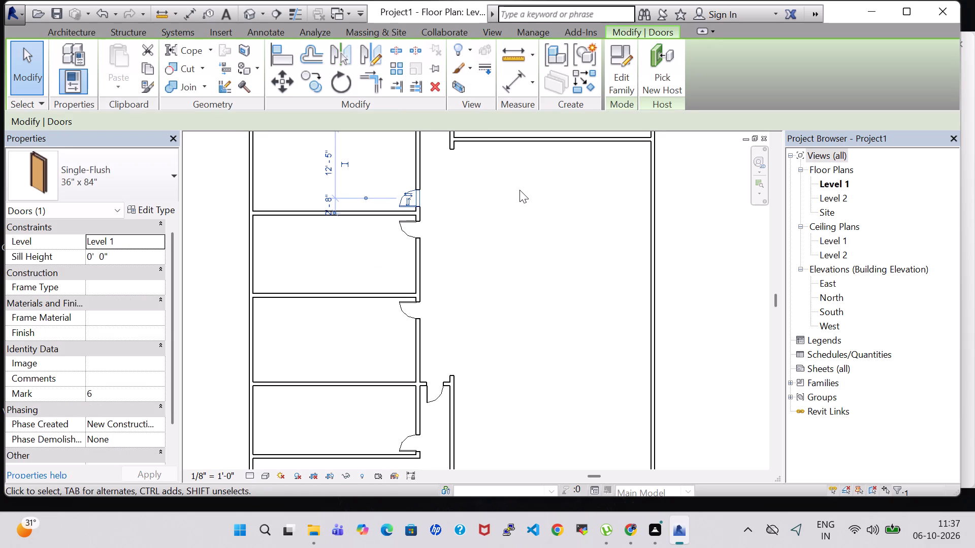
{"action": "left_click", "coordinate": [410, 223]}
{"action": "key", "text": "Up"}
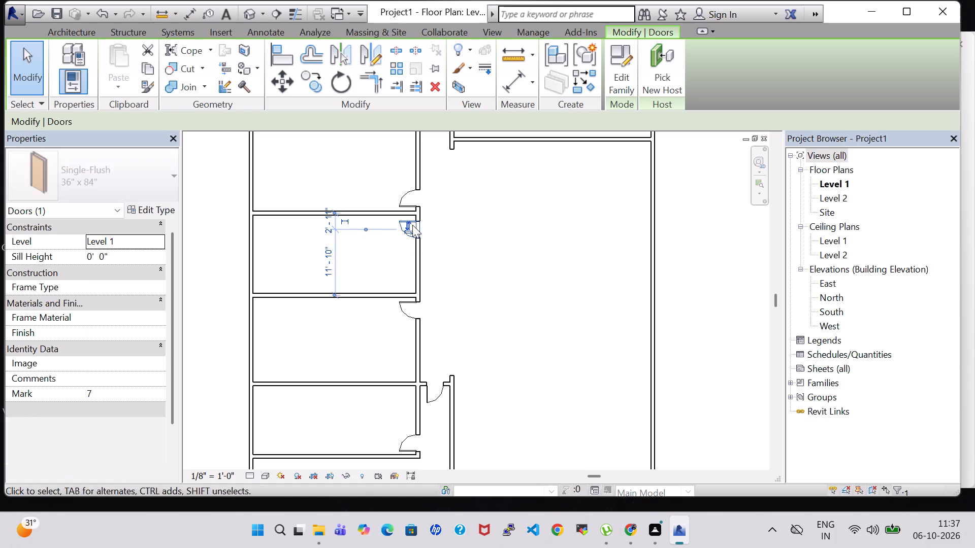
{"action": "key", "text": "Up"}
{"action": "key", "text": "Down"}
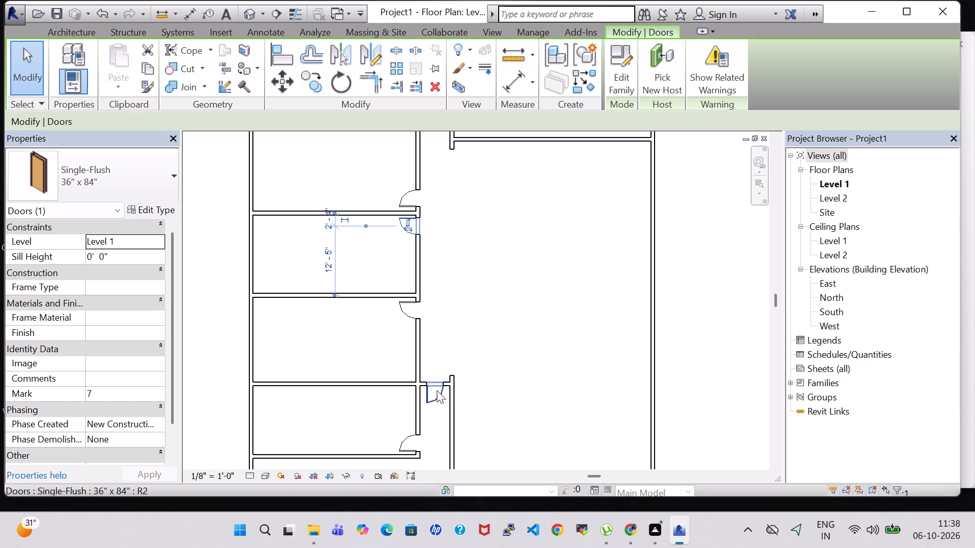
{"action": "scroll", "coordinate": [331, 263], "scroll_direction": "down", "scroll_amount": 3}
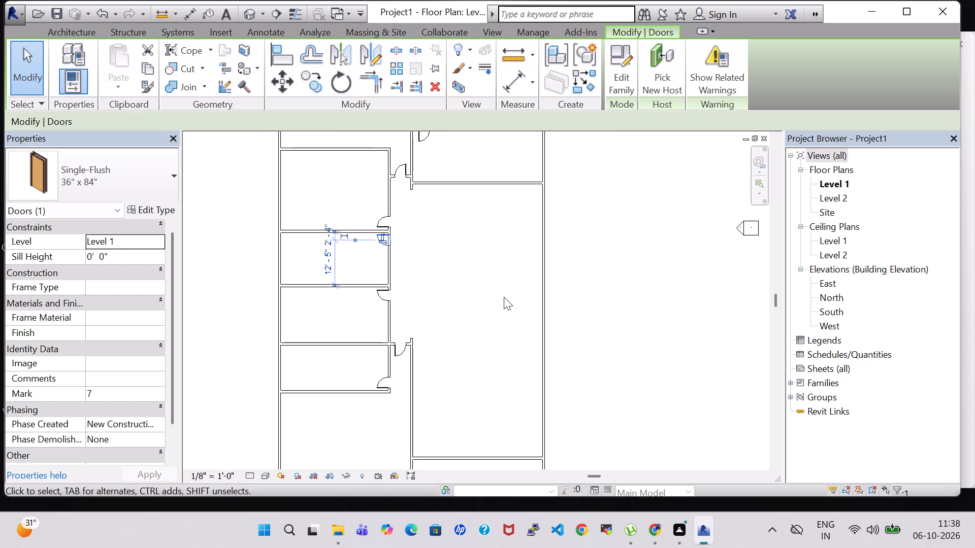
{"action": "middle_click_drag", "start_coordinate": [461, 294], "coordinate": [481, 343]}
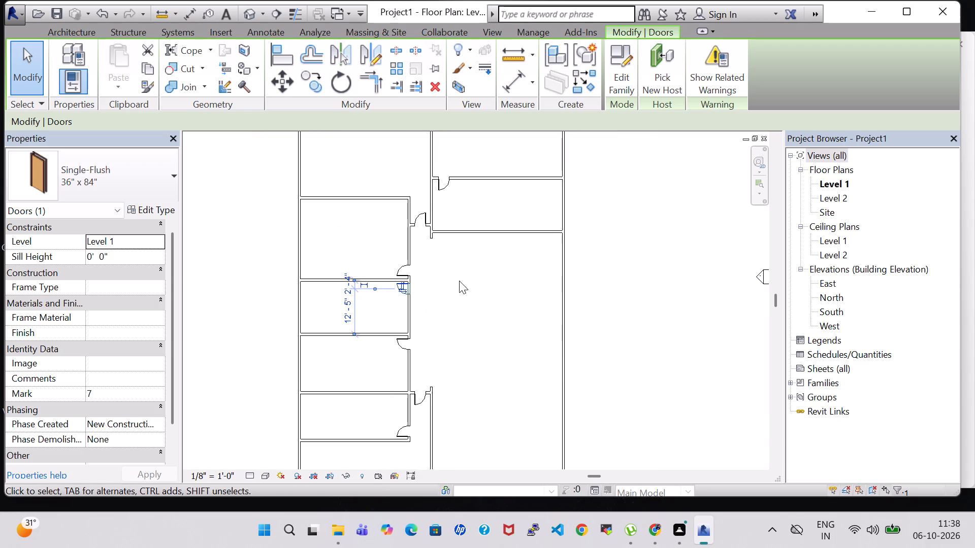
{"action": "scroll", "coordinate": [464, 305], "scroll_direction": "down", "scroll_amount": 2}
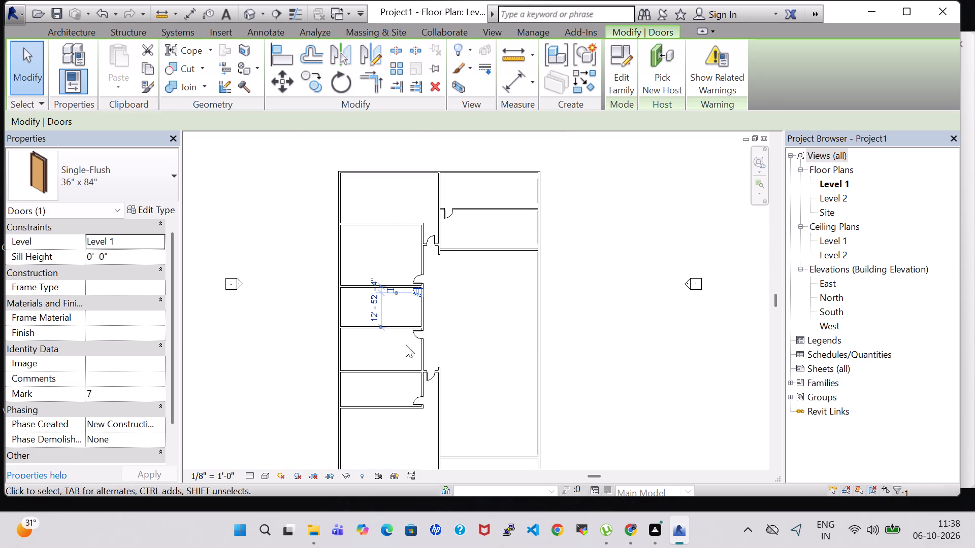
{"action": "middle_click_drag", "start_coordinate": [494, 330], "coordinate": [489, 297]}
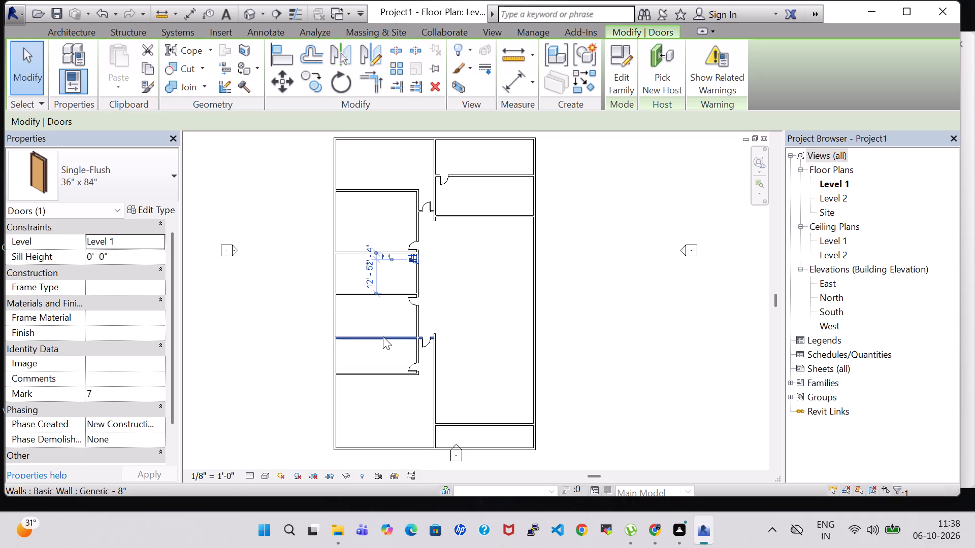
Delete the west-side partition directly north of the one aligned with the corridor's south door.
{"action": "left_click", "coordinate": [383, 377]}
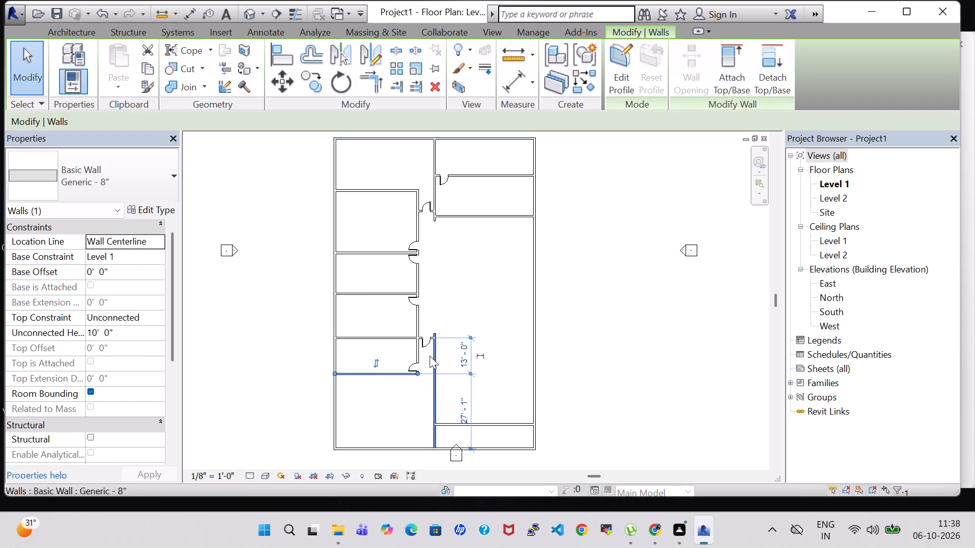
{"action": "left_click", "coordinate": [385, 295]}
{"action": "key", "text": "Delete"}
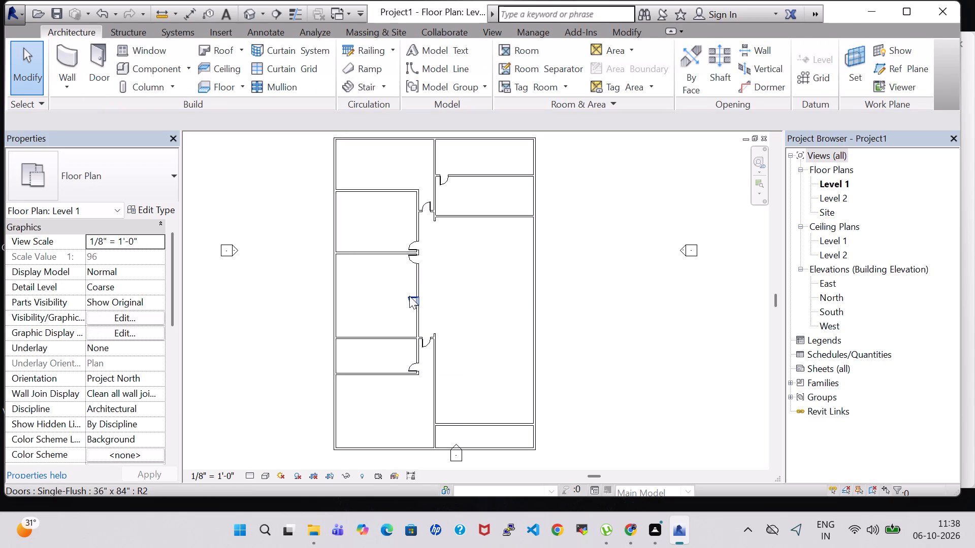
Delete the door halfway along the merged west room's east wall and the door just north of that room's north partition.
{"action": "left_click", "coordinate": [409, 296]}
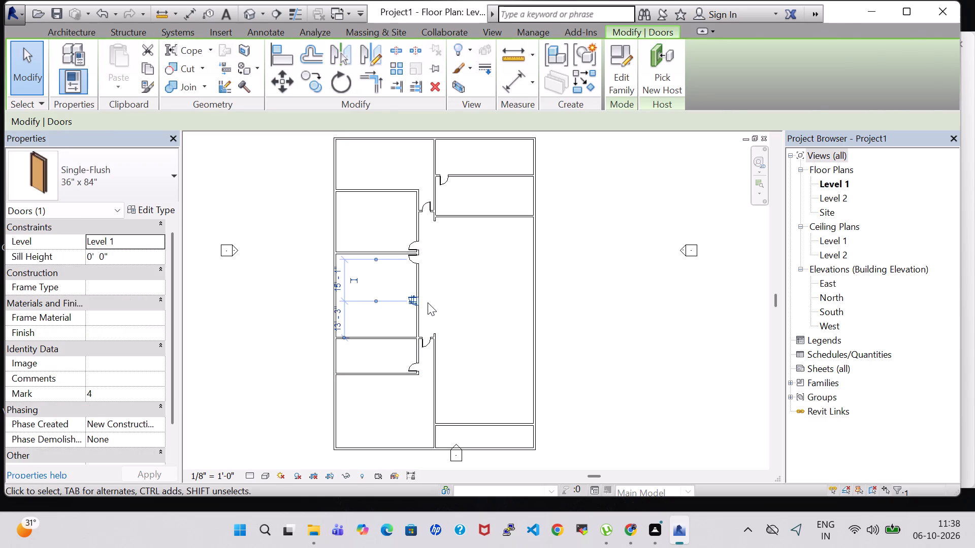
{"action": "key", "text": "Delete"}
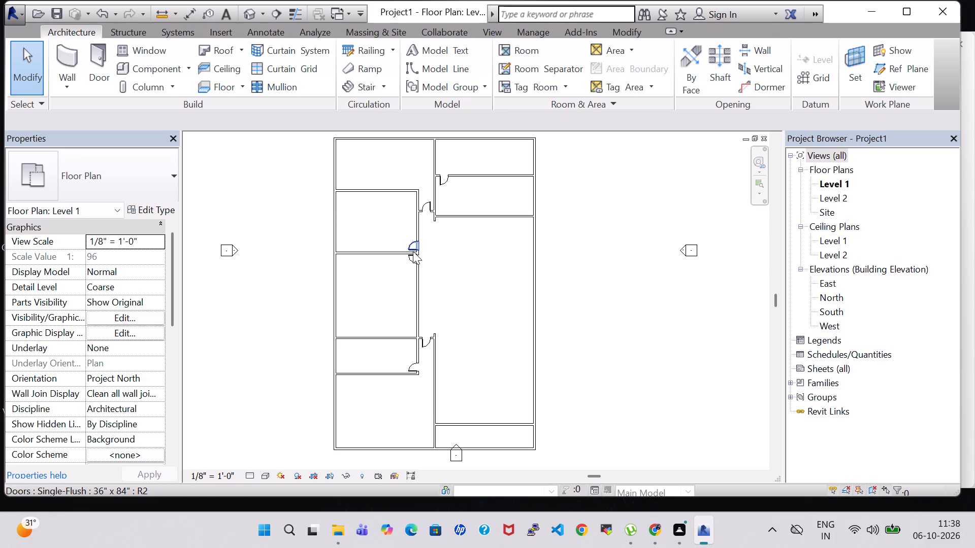
{"action": "left_click", "coordinate": [413, 251]}
{"action": "key", "text": "Delete"}
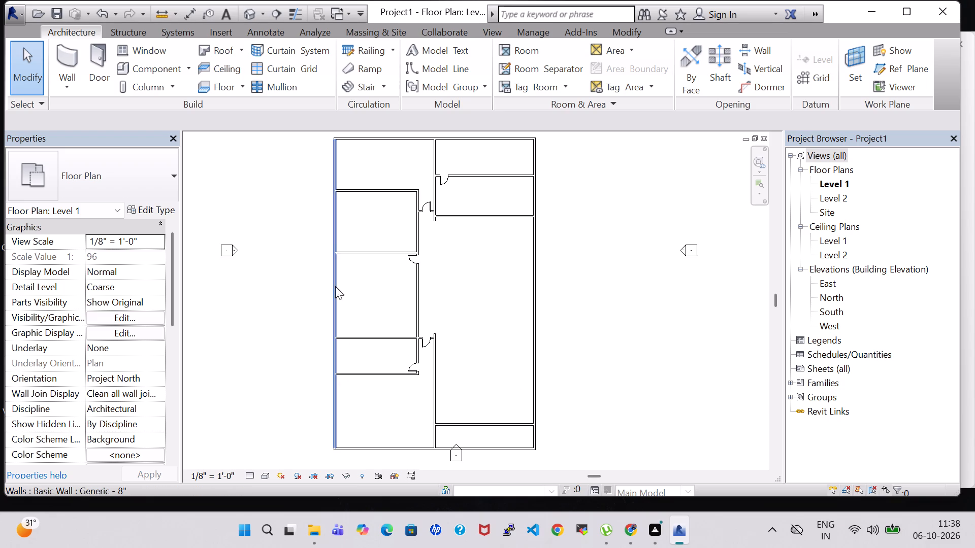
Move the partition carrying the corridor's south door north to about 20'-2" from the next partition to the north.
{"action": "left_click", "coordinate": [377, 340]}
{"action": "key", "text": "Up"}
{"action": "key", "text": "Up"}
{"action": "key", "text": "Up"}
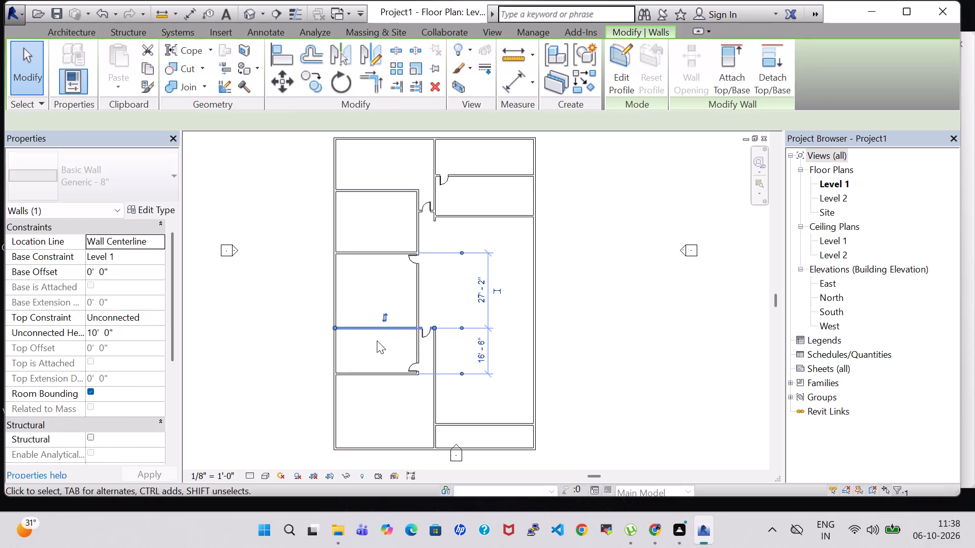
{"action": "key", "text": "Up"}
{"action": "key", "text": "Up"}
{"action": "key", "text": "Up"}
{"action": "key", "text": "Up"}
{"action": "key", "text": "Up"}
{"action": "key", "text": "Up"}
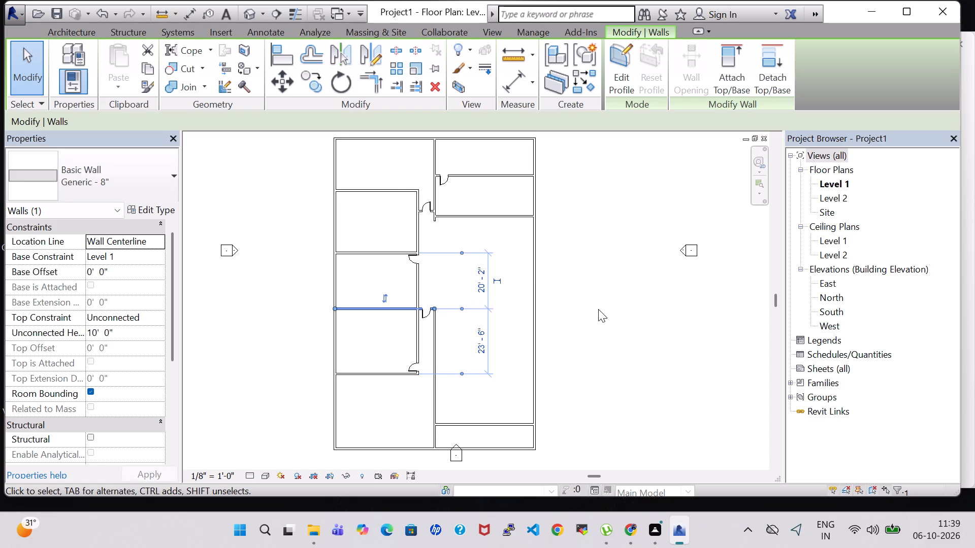
Move the large west room's south partition southward to about 10' north of the partition aligned with the corridor's south door.
{"action": "left_click", "coordinate": [367, 254]}
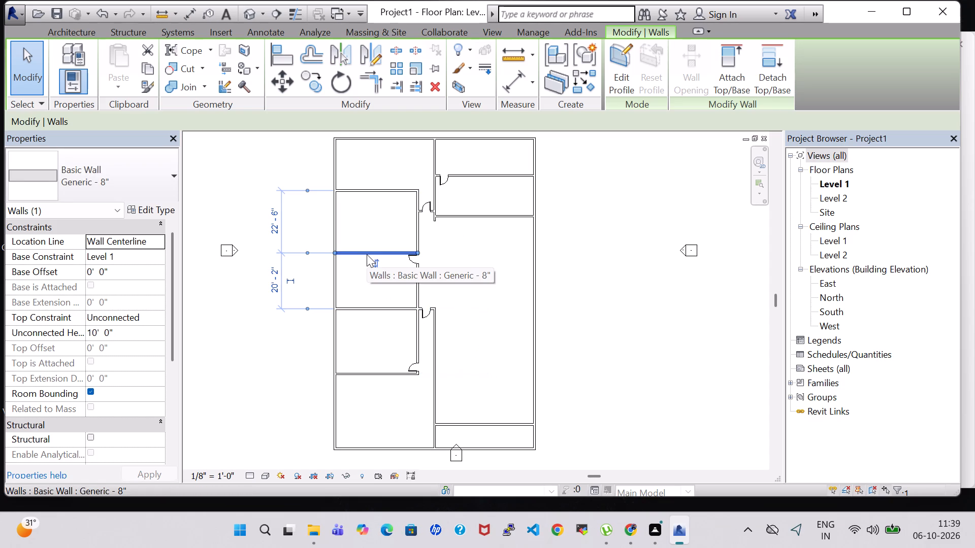
{"action": "key", "text": "Down"}
{"action": "key", "text": "Down"}
{"action": "key", "text": "Down"}
{"action": "key", "text": "Down"}
{"action": "key", "text": "Down"}
{"action": "key", "text": "Down"}
{"action": "key", "text": "Down"}
{"action": "key", "text": "Down"}
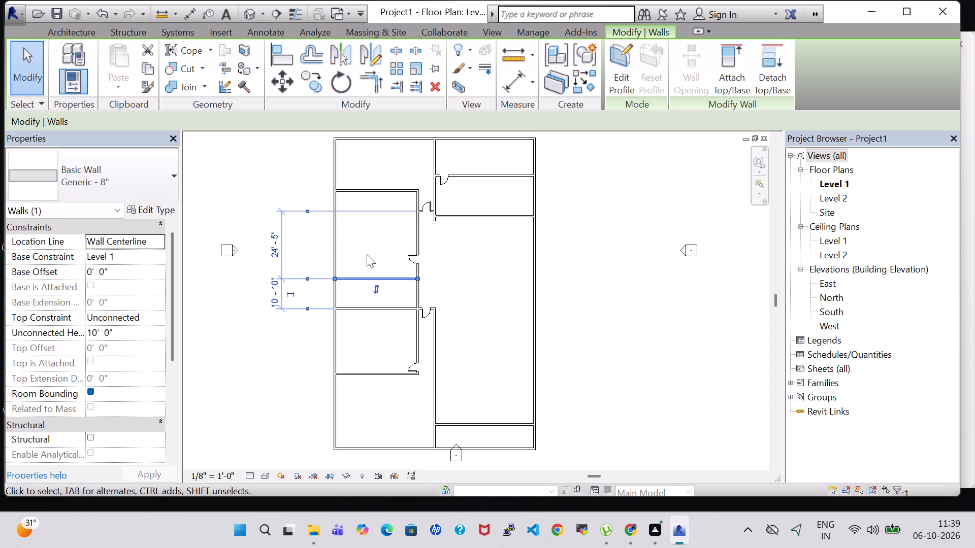
{"action": "key", "text": "Down"}
{"action": "left_click", "coordinate": [660, 319]}
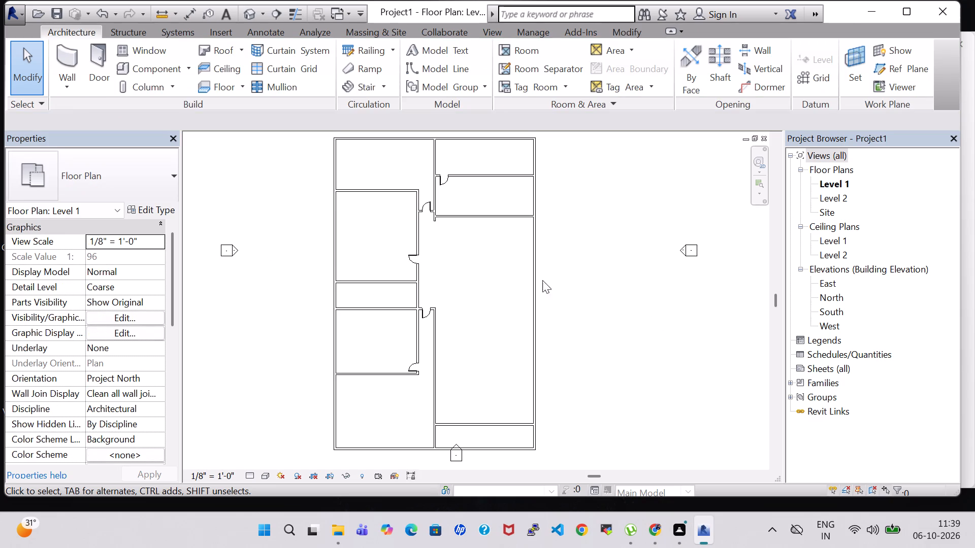
Delete the remaining Single-Flush door in the east wall of the enlarged west room.
{"action": "left_click", "coordinate": [414, 263]}
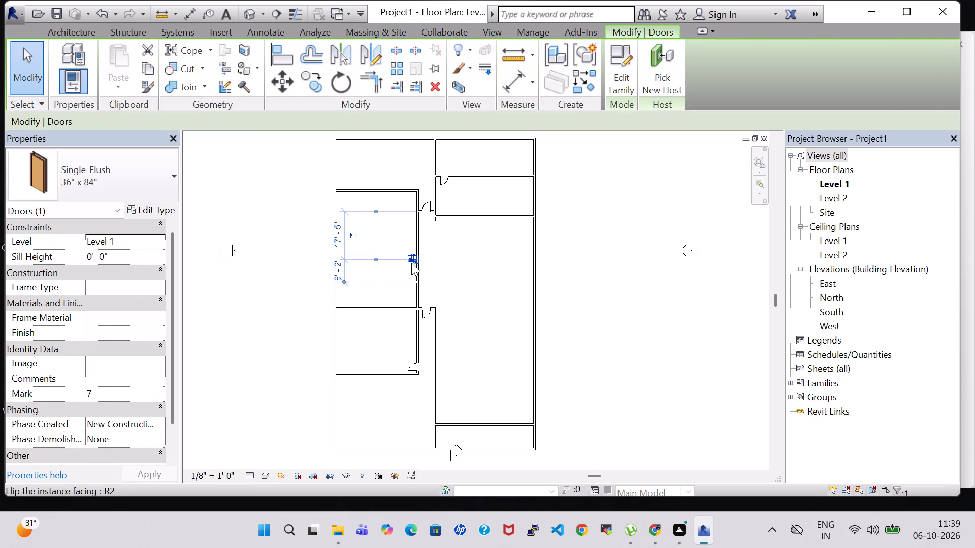
{"action": "key", "text": "Delete"}
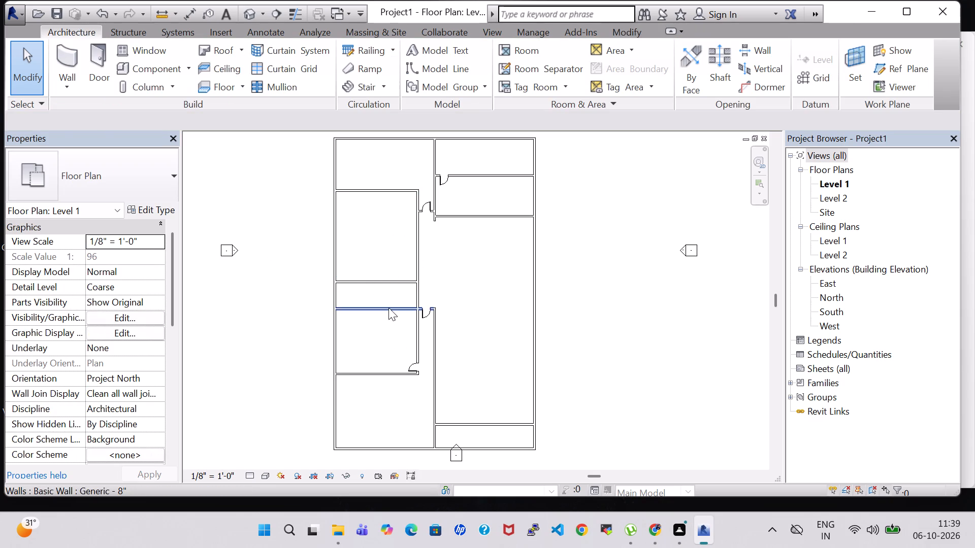
Move the partition carrying the corridor's south door southward to about 15'-6" from the partition to its north.
{"action": "left_click", "coordinate": [388, 307]}
{"action": "key", "text": "Down"}
{"action": "key", "text": "Down"}
{"action": "key", "text": "Down"}
{"action": "key", "text": "Down"}
{"action": "key", "text": "Down"}
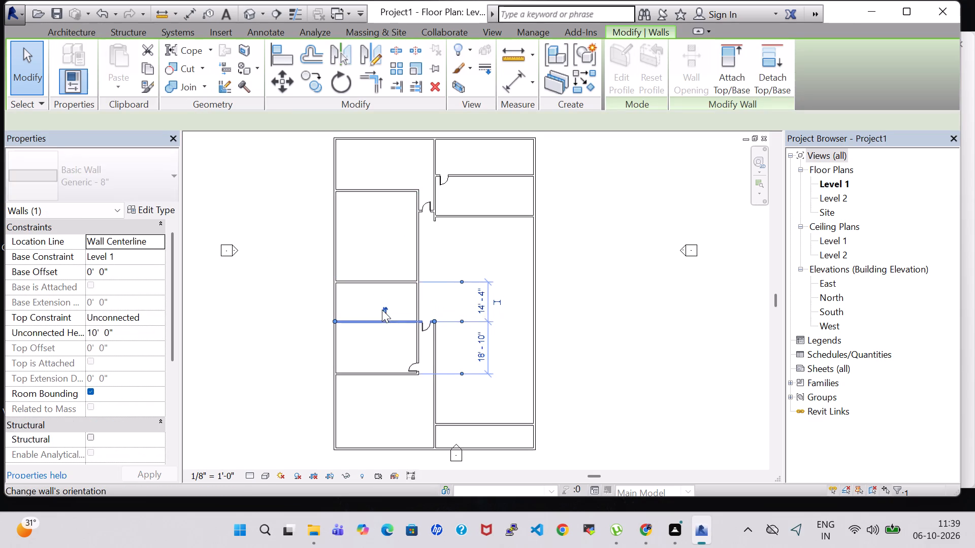
{"action": "key", "text": "Down"}
{"action": "key", "text": "Down"}
{"action": "key", "text": "Down"}
{"action": "key", "text": "Down"}
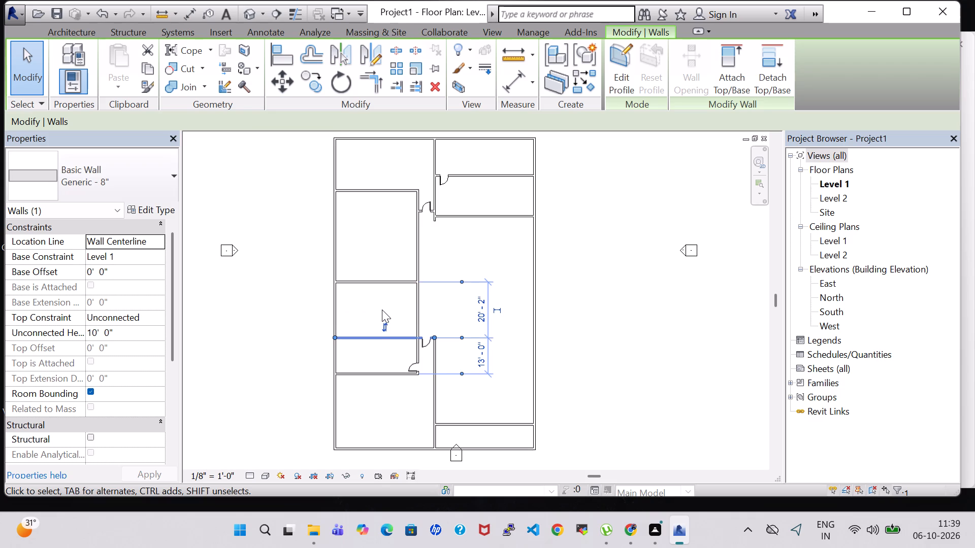
{"action": "key", "text": "Up"}
{"action": "key", "text": "Up"}
{"action": "key", "text": "Up"}
{"action": "key", "text": "Up"}
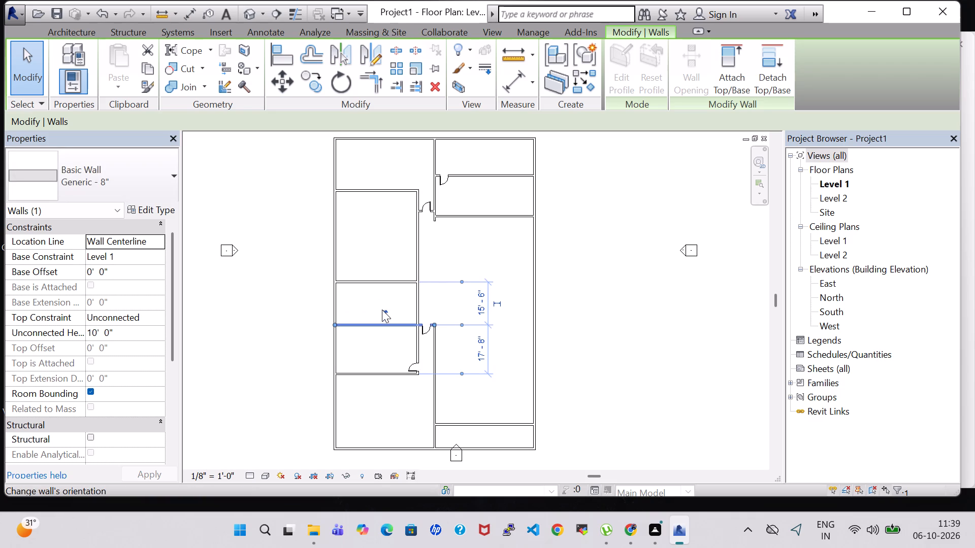
{"action": "left_click", "coordinate": [686, 286]}
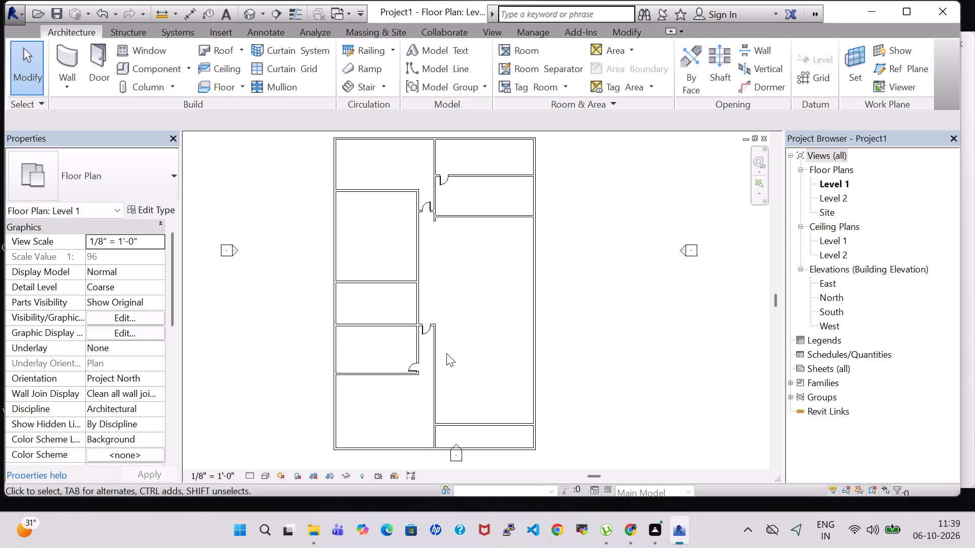
Flip the hand of the corridor's south door so its hinge is at the east end of the opening.
{"action": "left_click", "coordinate": [424, 335]}
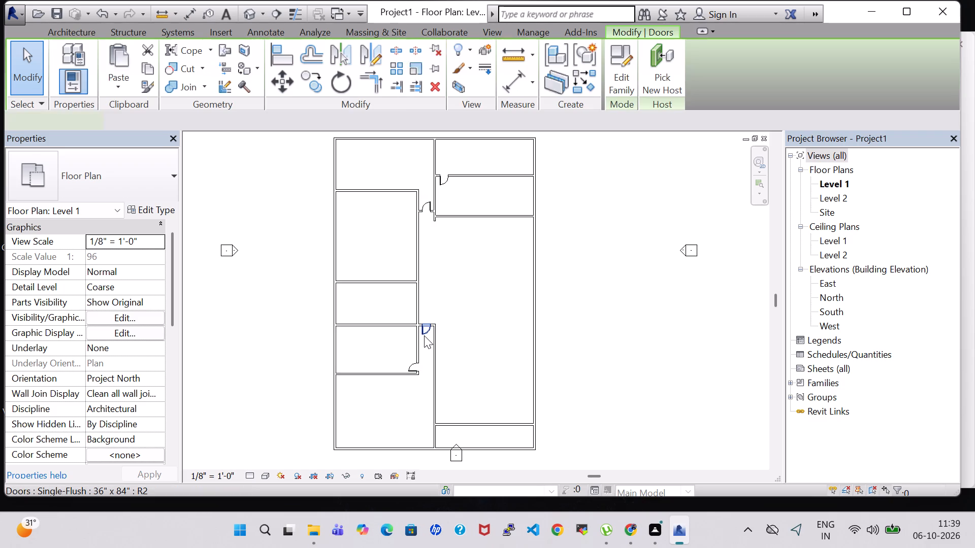
{"action": "key", "text": "space"}
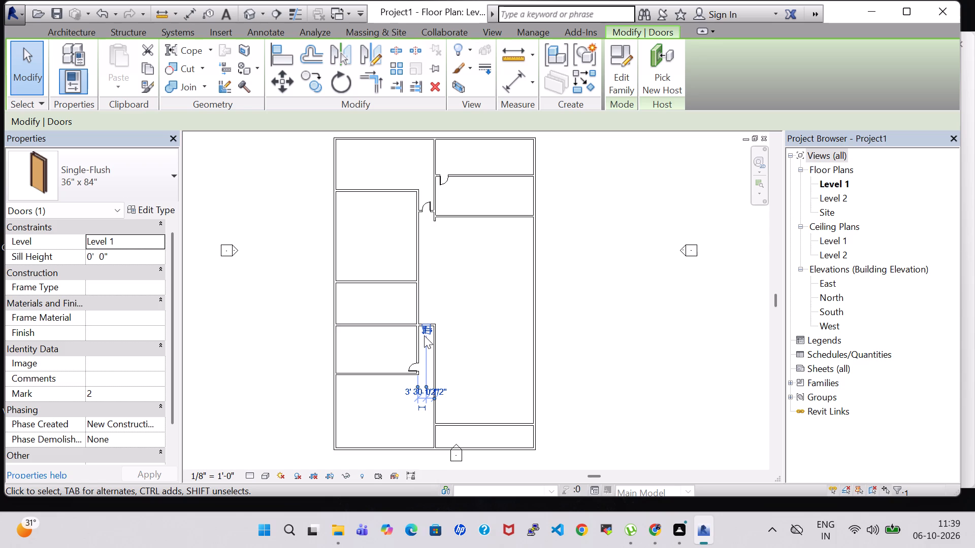
{"action": "scroll", "coordinate": [424, 335], "scroll_direction": "up", "scroll_amount": 4}
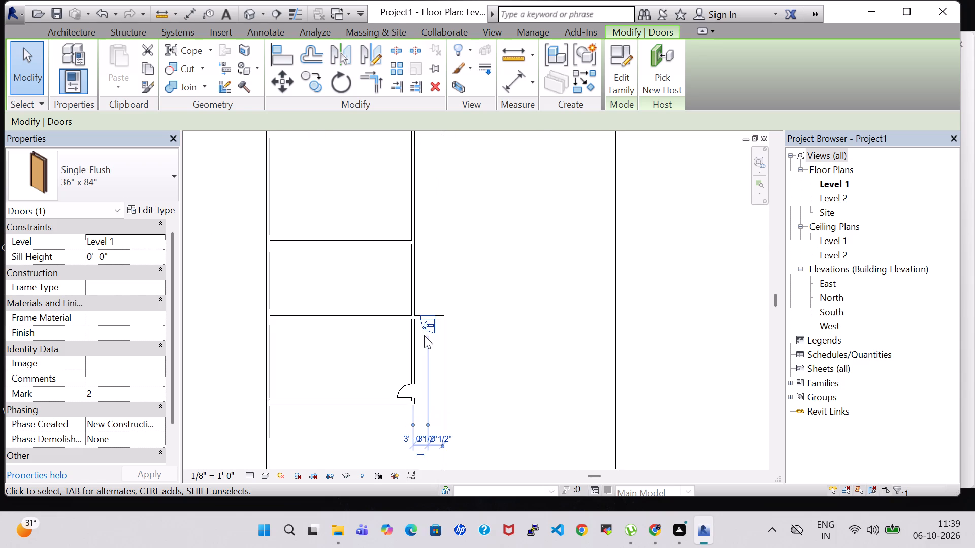
{"action": "scroll", "coordinate": [424, 335], "scroll_direction": "up", "scroll_amount": 4}
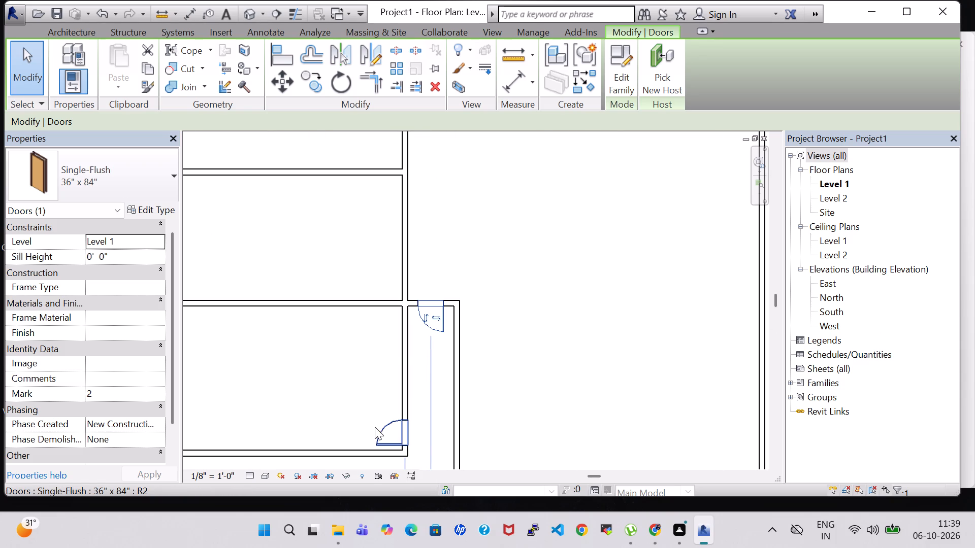
{"action": "scroll", "coordinate": [356, 378], "scroll_direction": "down", "scroll_amount": 3}
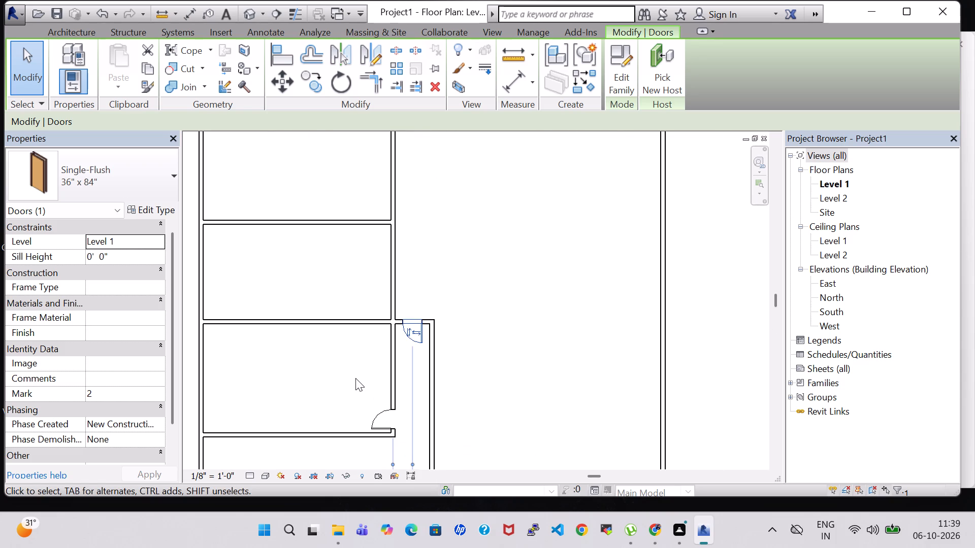
{"action": "scroll", "coordinate": [416, 322], "scroll_direction": "down", "scroll_amount": 2}
{"action": "middle_click_drag", "start_coordinate": [495, 424], "coordinate": [508, 338]}
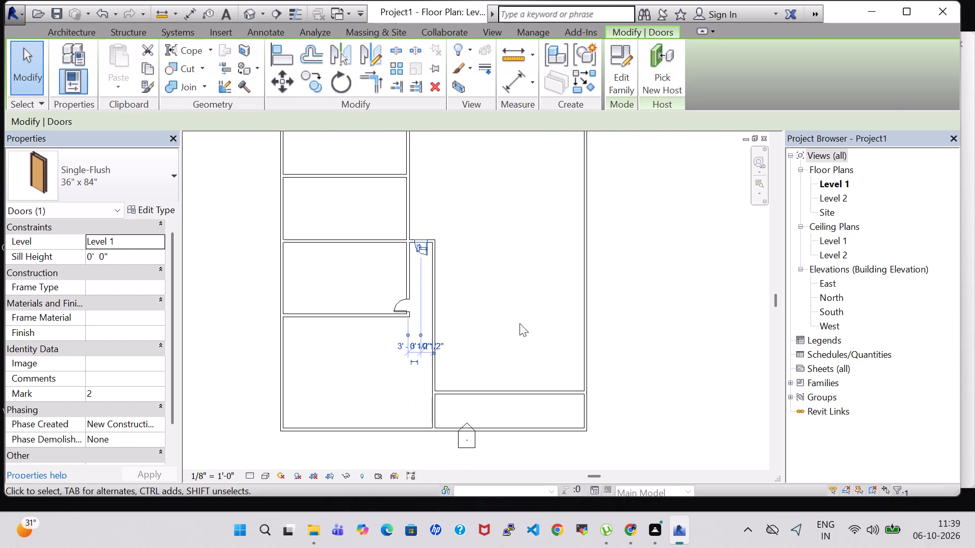
{"action": "left_click", "coordinate": [659, 363]}
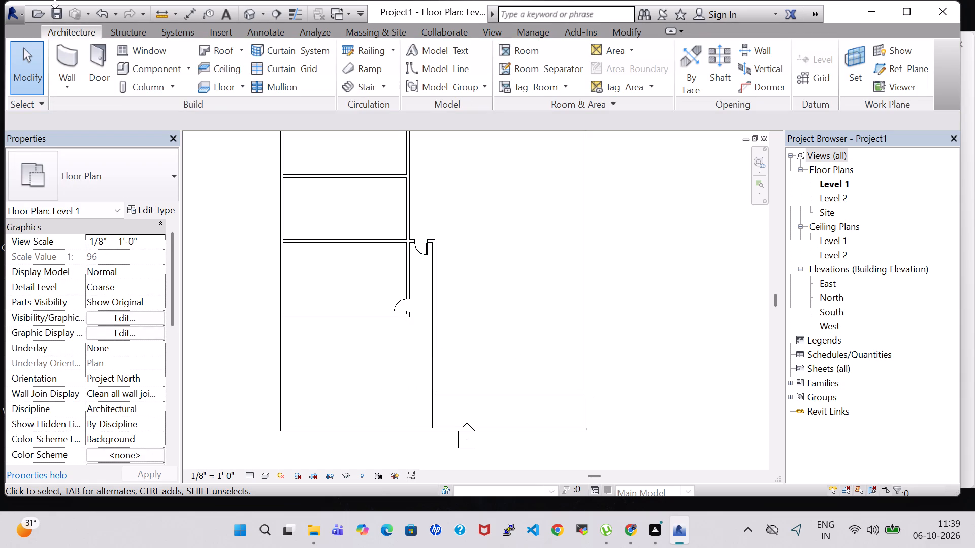
Place a Single-Flush 36" x 84" door in the southeast room's north wall, about 2'-5" east of its west wall, swinging north.
{"action": "left_click", "coordinate": [104, 53]}
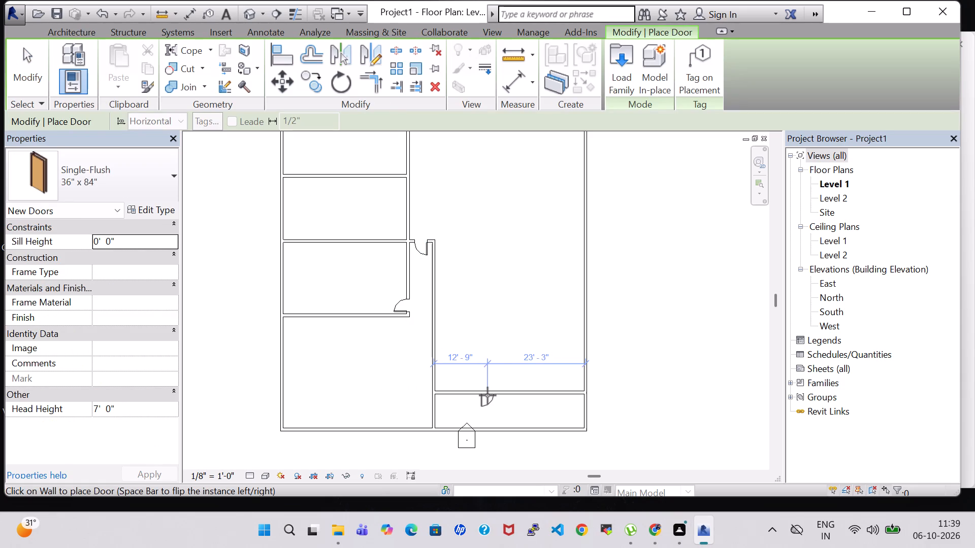
{"action": "left_click", "coordinate": [444, 386]}
{"action": "key", "text": "Escape"}
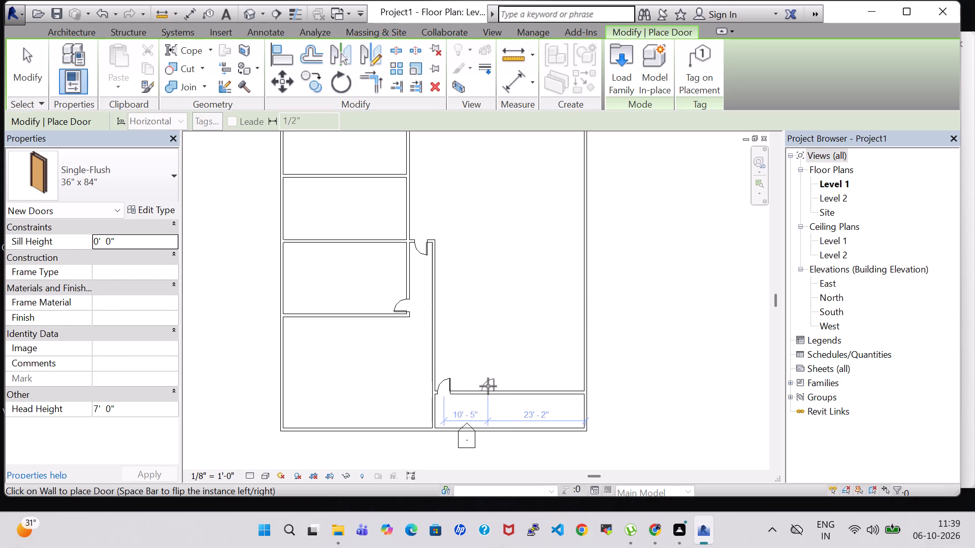
{"action": "key", "text": "Escape"}
Flip the hand of the southeast room's door so its hinge is at the west end of the opening.
{"action": "left_click", "coordinate": [445, 379]}
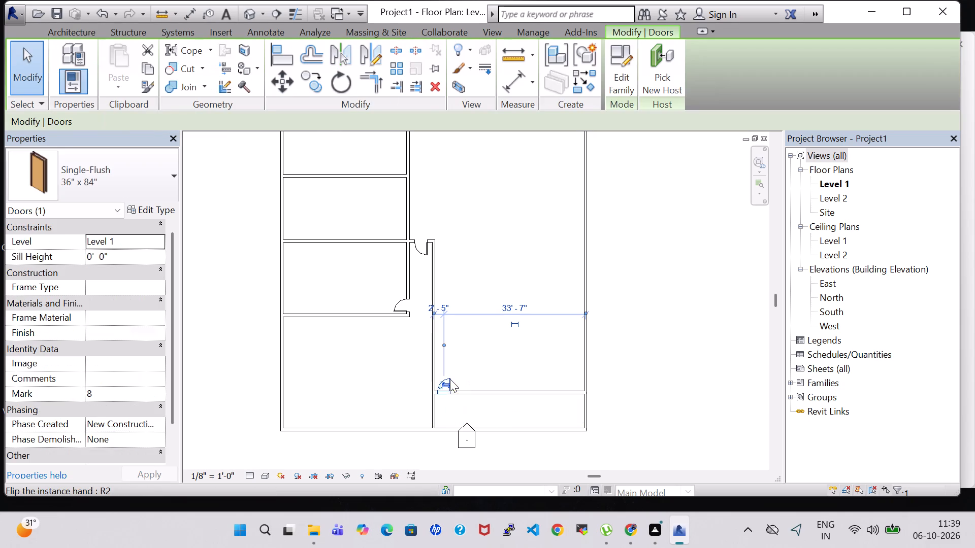
{"action": "key", "text": "space"}
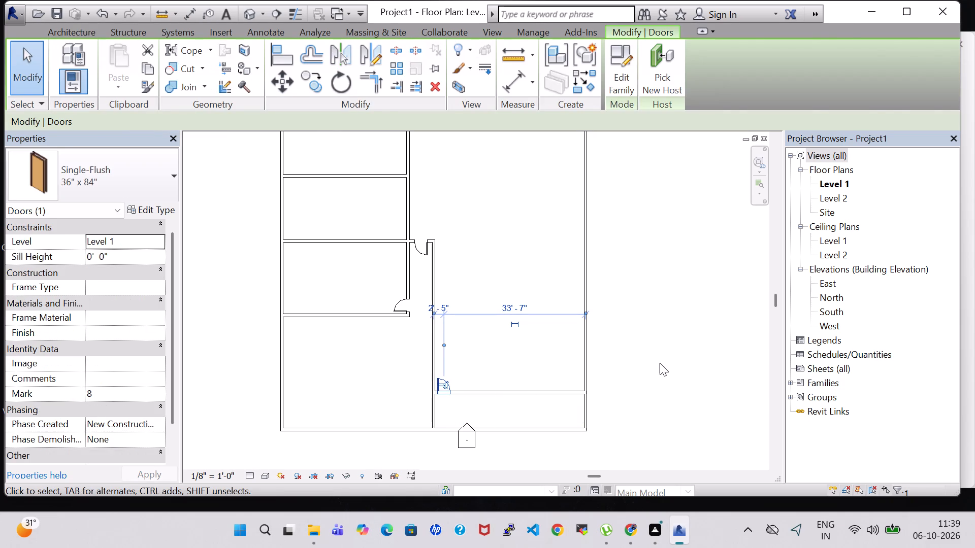
{"action": "left_click", "coordinate": [660, 363]}
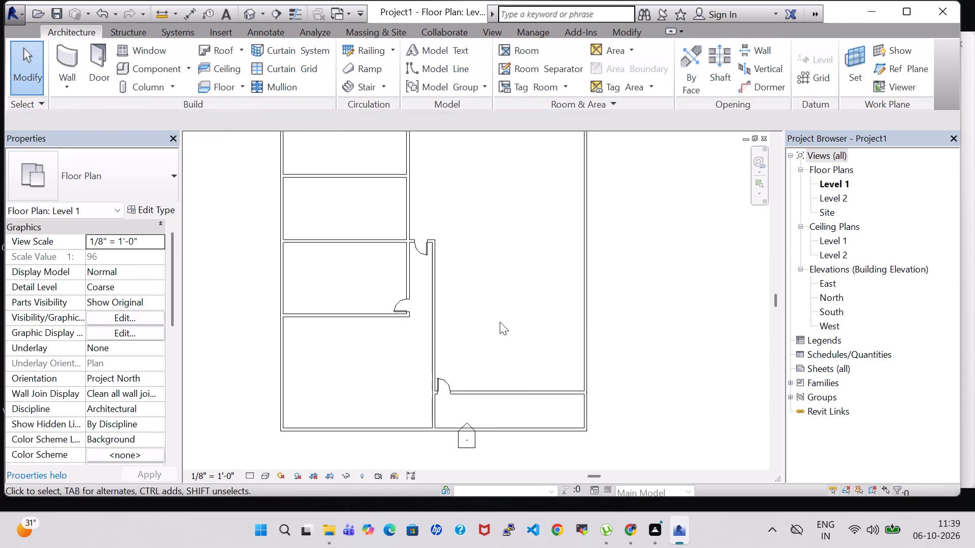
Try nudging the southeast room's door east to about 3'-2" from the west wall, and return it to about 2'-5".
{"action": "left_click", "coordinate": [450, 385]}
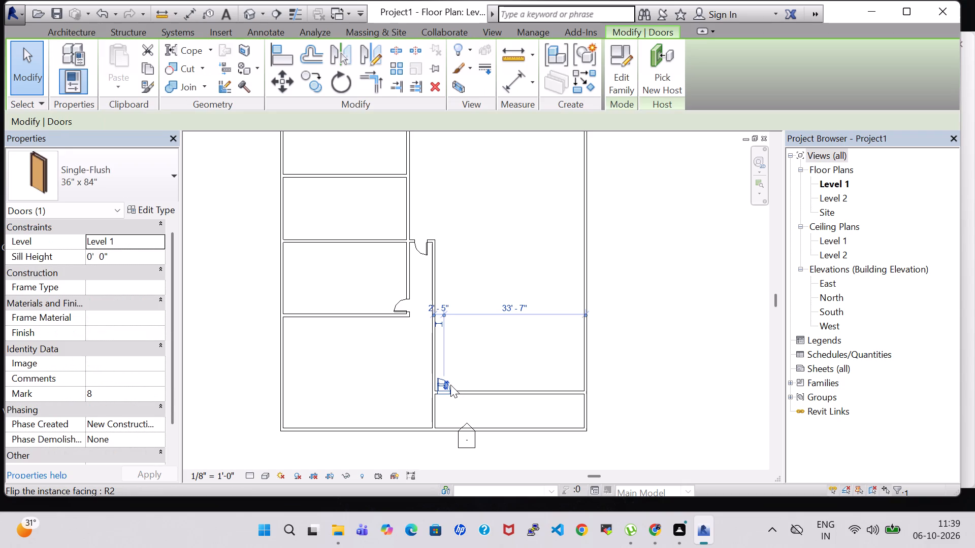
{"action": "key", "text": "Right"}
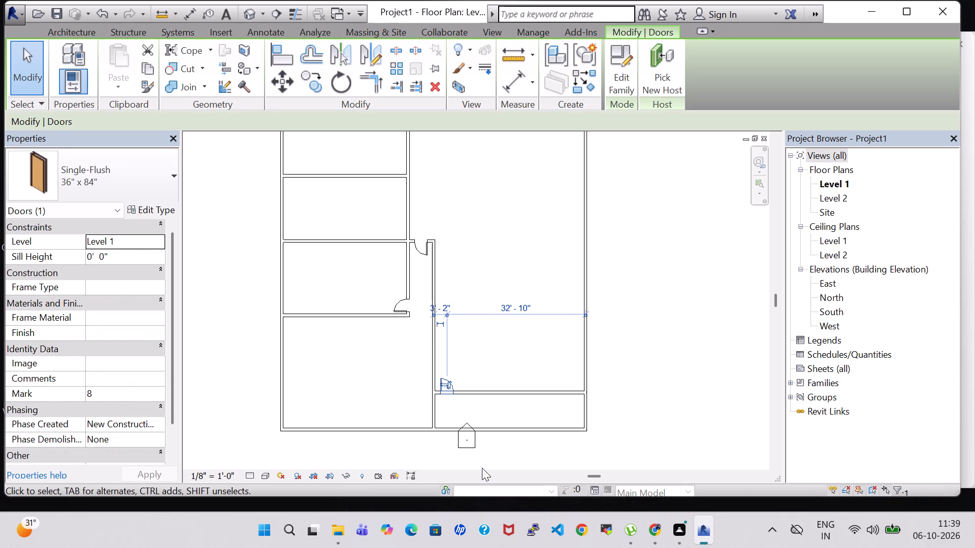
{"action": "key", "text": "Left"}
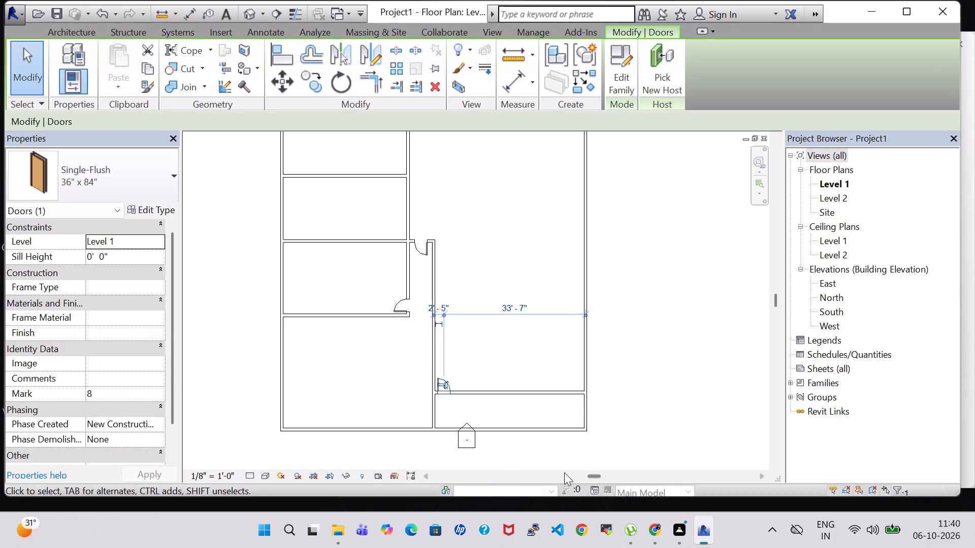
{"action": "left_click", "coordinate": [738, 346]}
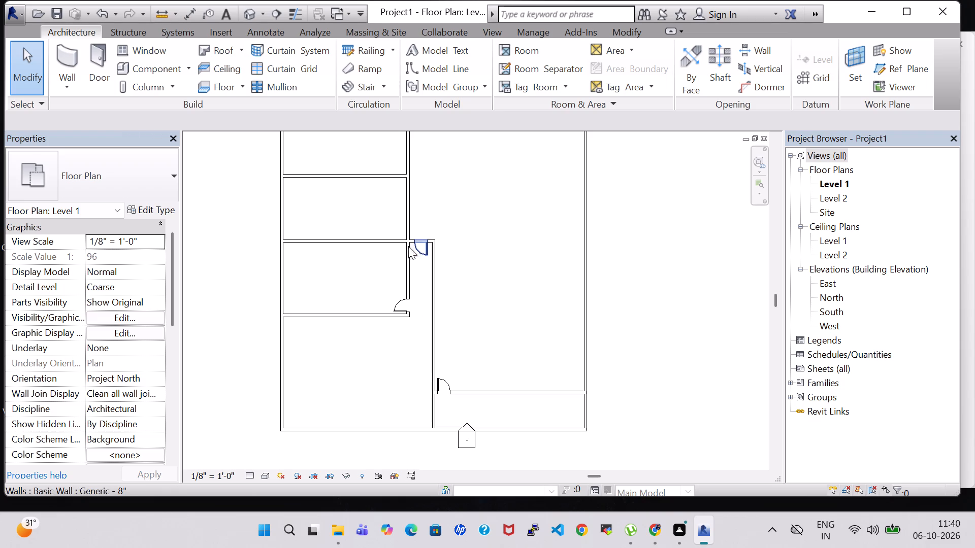
Place a Single-Flush 36" x 84" door in the middle west room's east wall, about 3'-3" south of its north partition, swinging inward.
{"action": "middle_click_drag", "start_coordinate": [489, 205], "coordinate": [487, 286]}
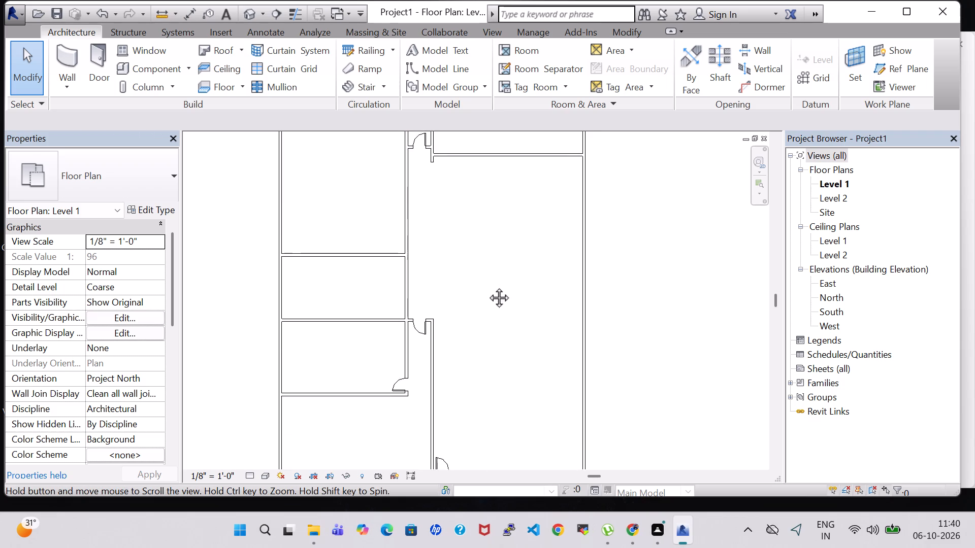
{"action": "middle_click_drag", "start_coordinate": [487, 286], "coordinate": [487, 305]}
{"action": "left_click", "coordinate": [103, 44]}
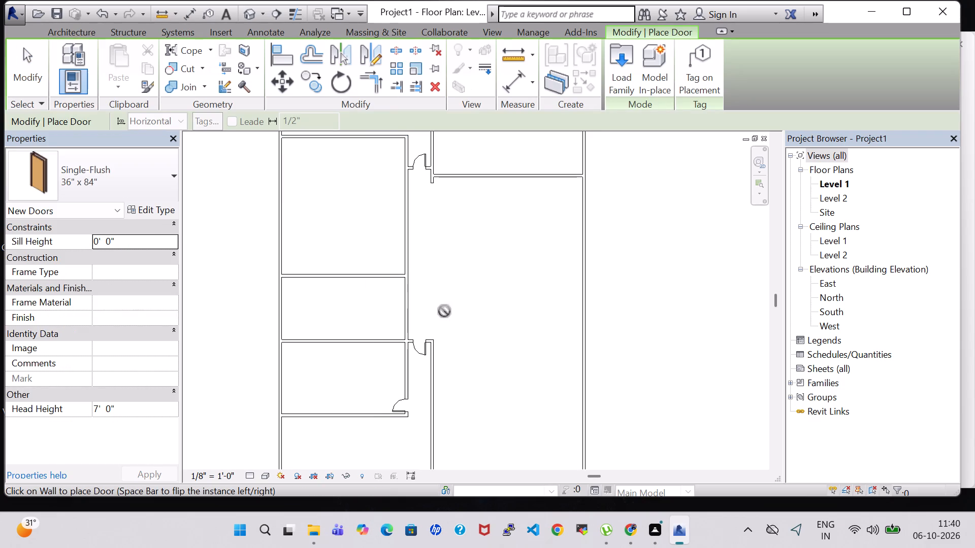
{"action": "left_click", "coordinate": [405, 289]}
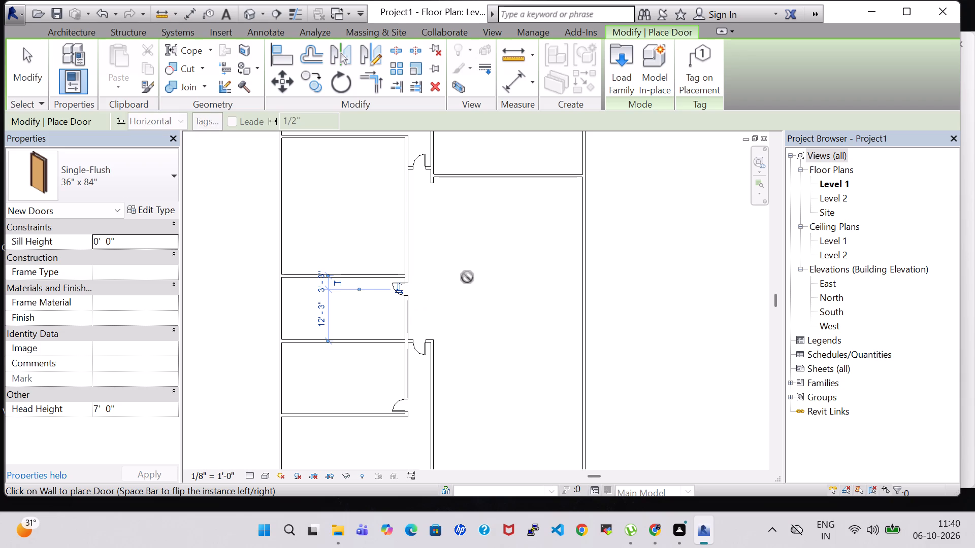
Place a Single-Flush 36" x 84" door in the large west room's east wall, about 2'-8" north of its south partition, swinging inward.
{"action": "key", "text": "Escape"}
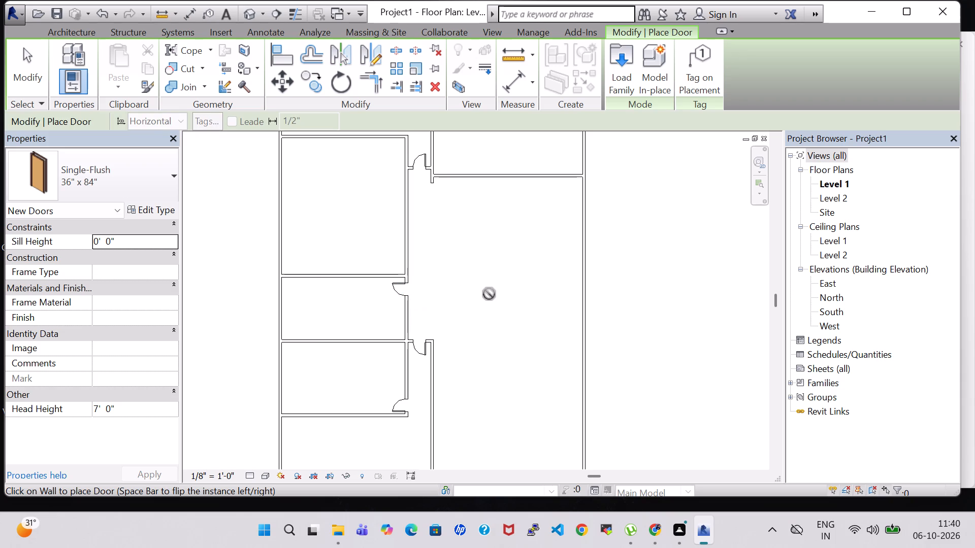
{"action": "middle_click_drag", "start_coordinate": [472, 241], "coordinate": [468, 300]}
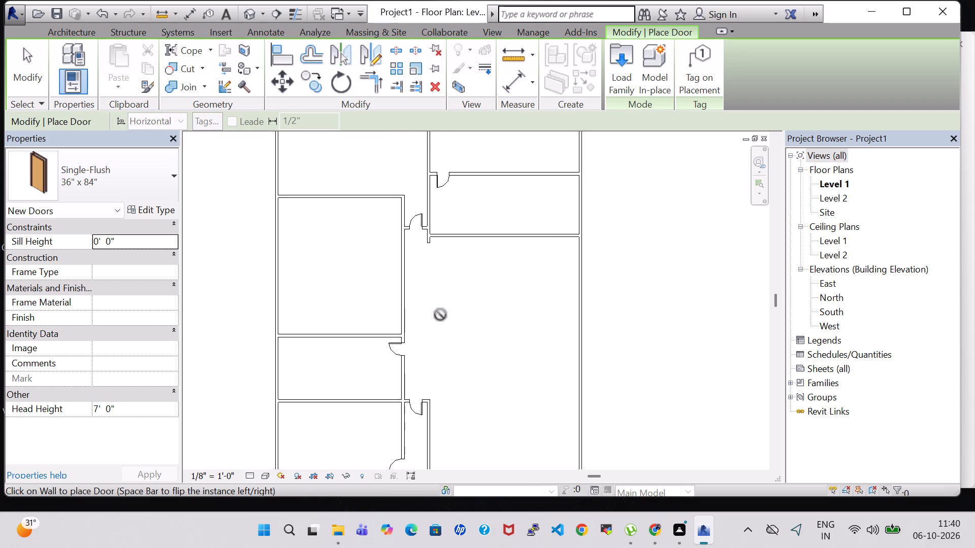
{"action": "left_click", "coordinate": [400, 324]}
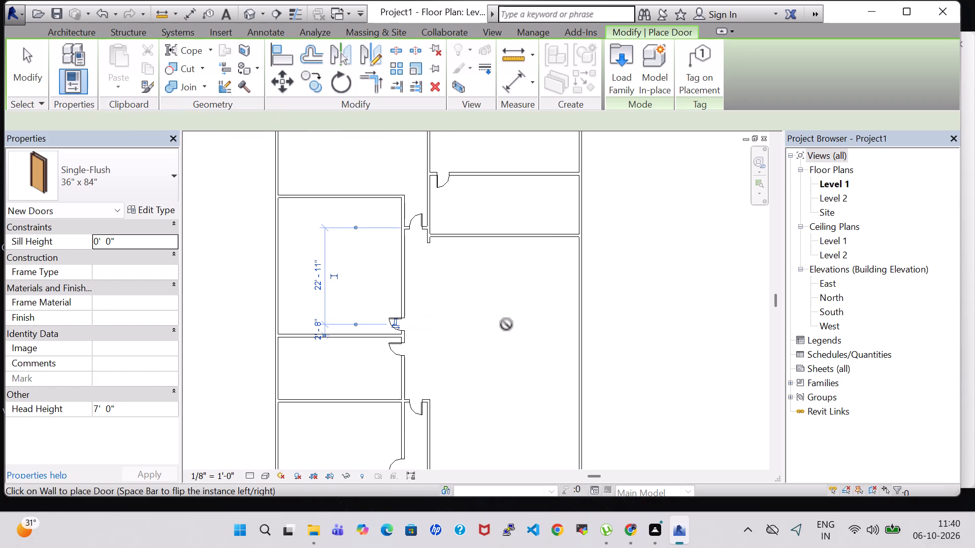
{"action": "key", "text": "Escape"}
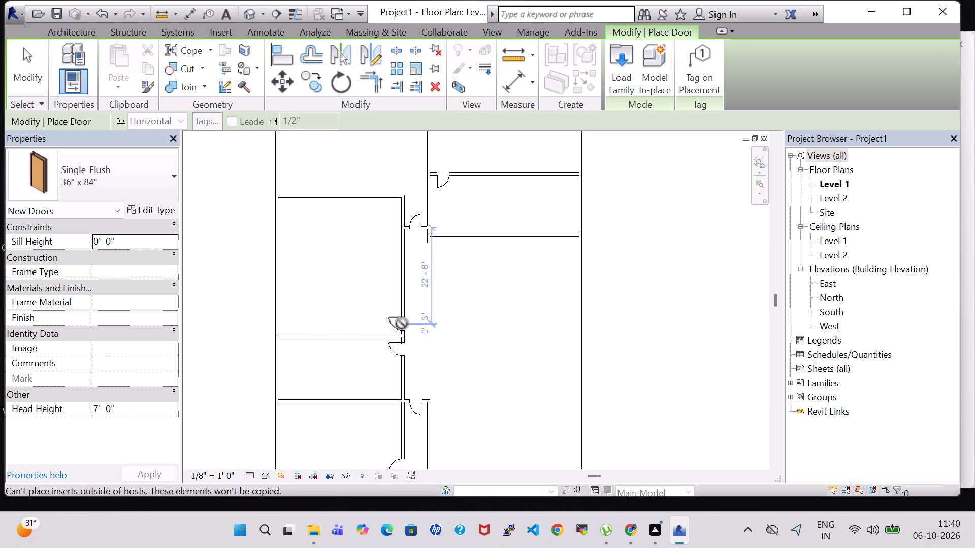
{"action": "key", "text": "Escape"}
Flip the hand of the large west room's door so its hinge is at the south end of the opening.
{"action": "left_click", "coordinate": [394, 321]}
{"action": "key", "text": "space"}
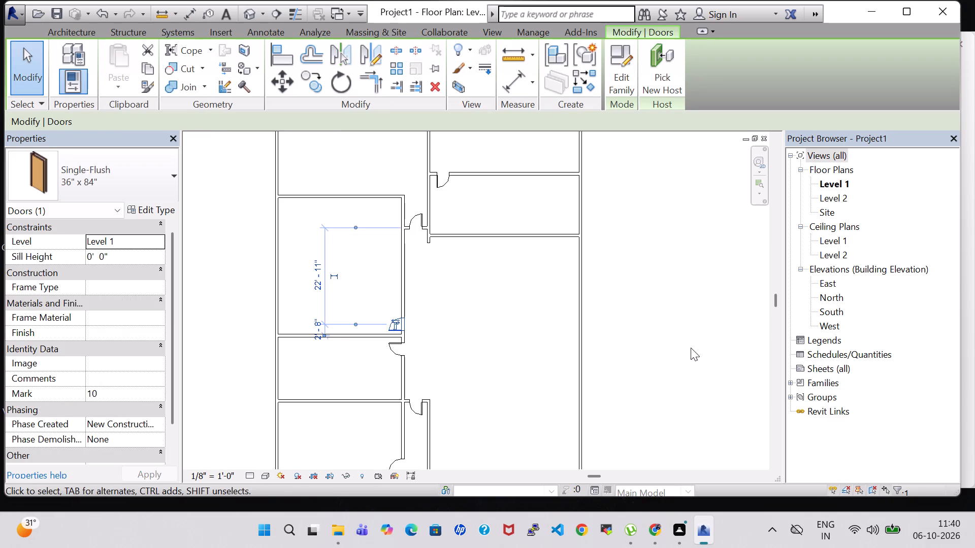
{"action": "key", "text": "Escape"}
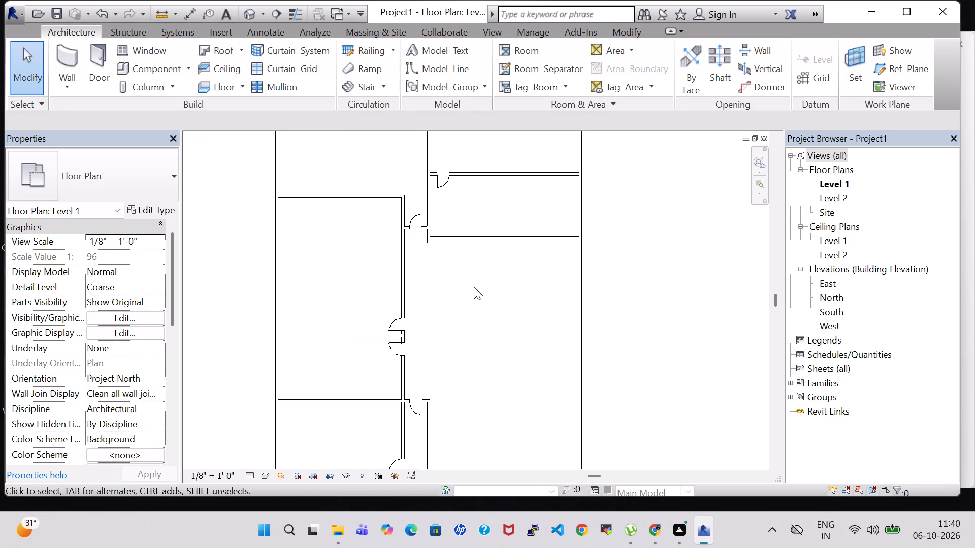
Split the south partition of the second room down the east side about 7'-7" from its west end and at the east exterior wall.
{"action": "scroll", "coordinate": [429, 306], "scroll_direction": "up", "scroll_amount": 1}
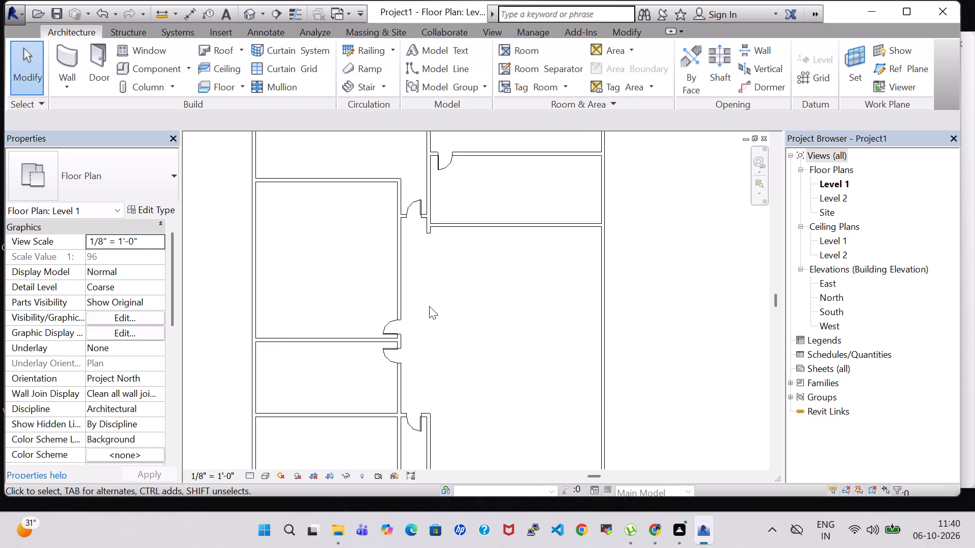
{"action": "middle_click_drag", "start_coordinate": [429, 300], "coordinate": [435, 311]}
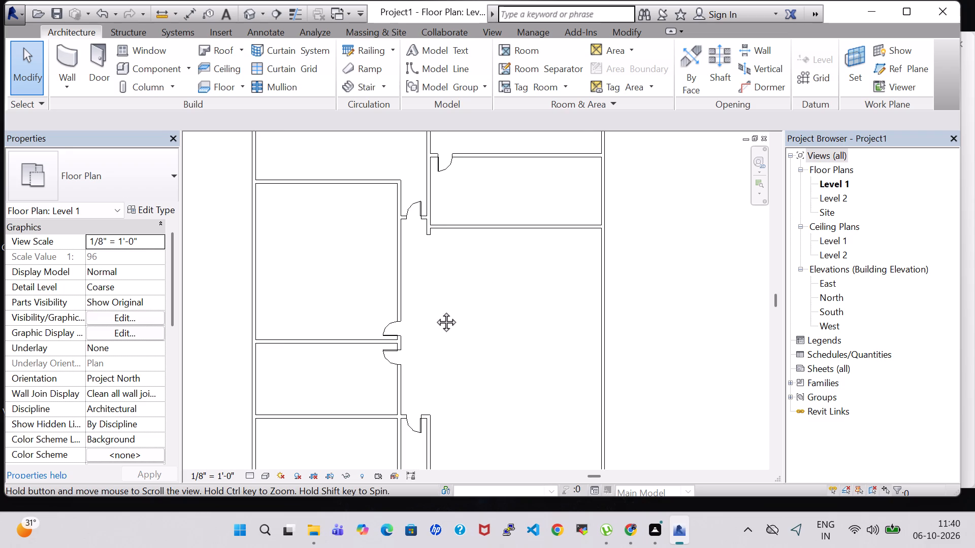
{"action": "middle_click_drag", "start_coordinate": [435, 311], "coordinate": [472, 394]}
{"action": "scroll", "coordinate": [493, 338], "scroll_direction": "down", "scroll_amount": 1}
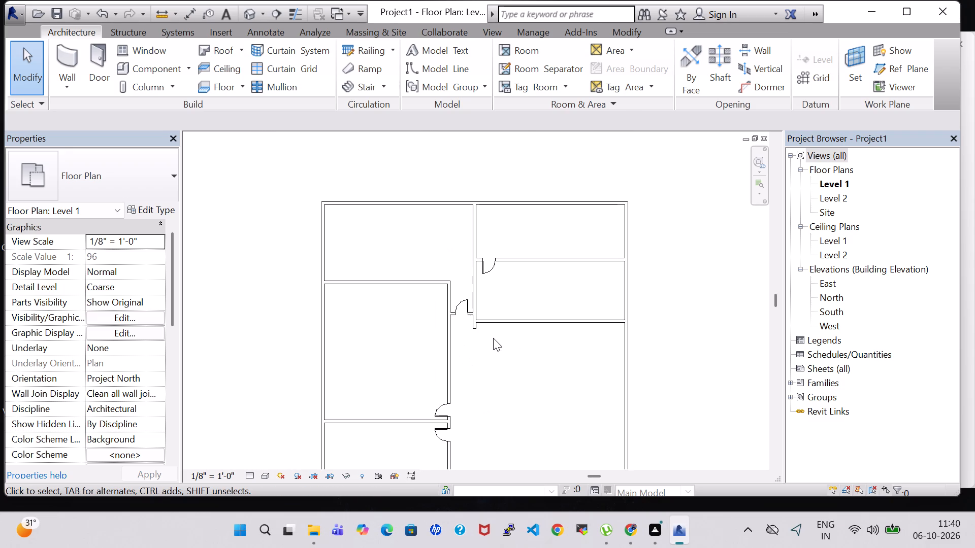
{"action": "scroll", "coordinate": [493, 338], "scroll_direction": "down", "scroll_amount": 1}
{"action": "middle_click_drag", "start_coordinate": [534, 357], "coordinate": [512, 298]}
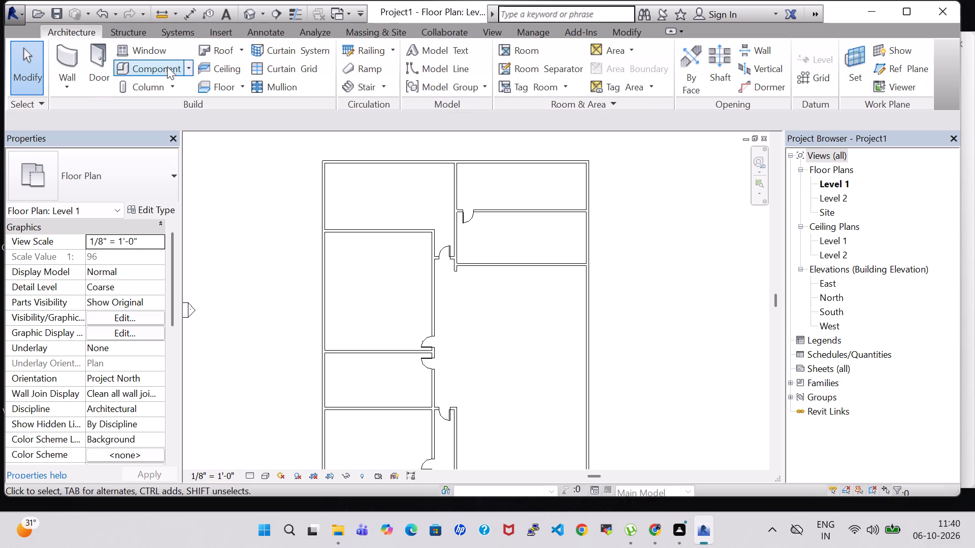
{"action": "left_click", "coordinate": [634, 29]}
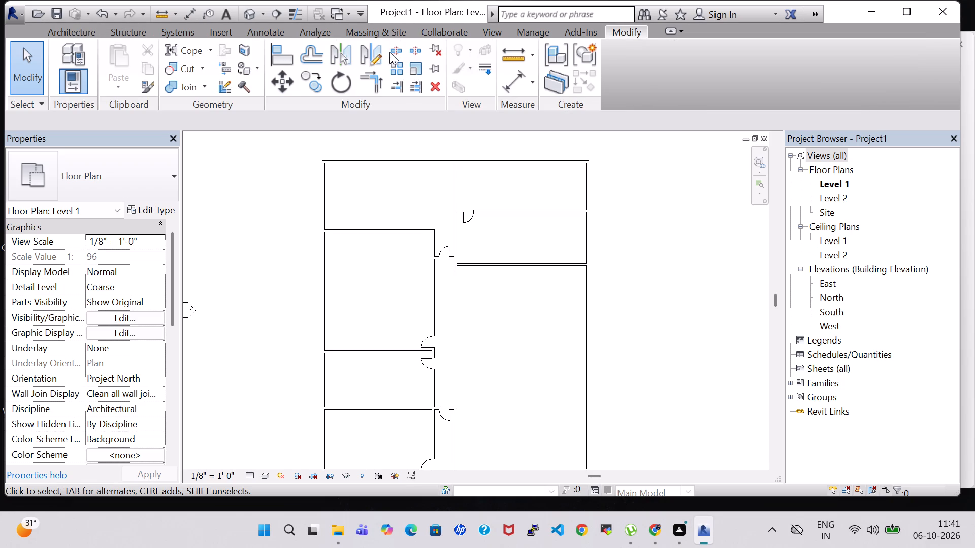
{"action": "left_click", "coordinate": [396, 49]}
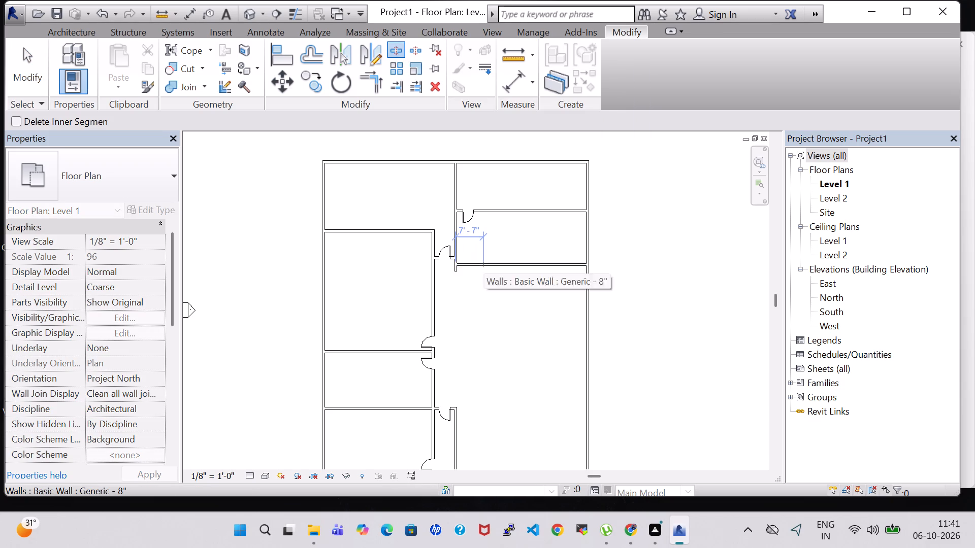
{"action": "left_click", "coordinate": [483, 264]}
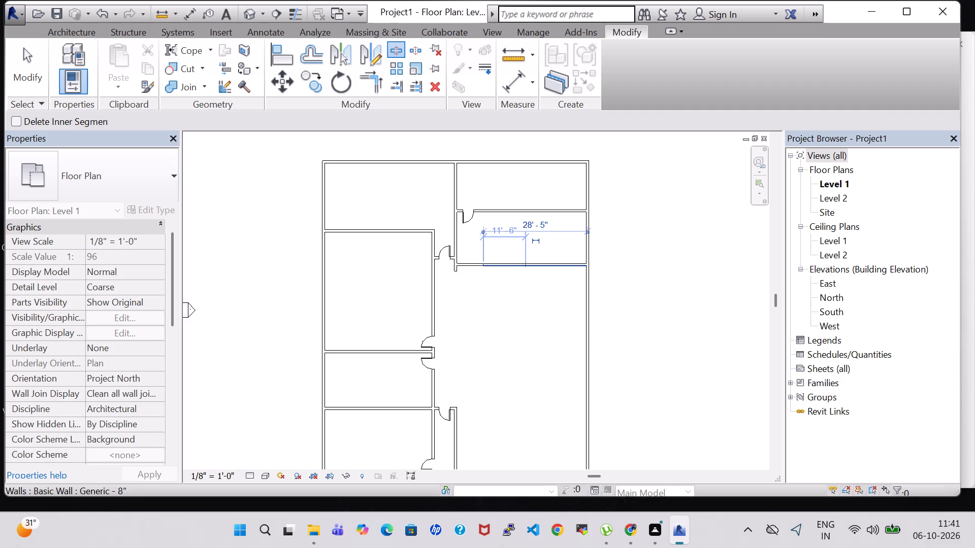
{"action": "scroll", "coordinate": [580, 269], "scroll_direction": "up", "scroll_amount": 5}
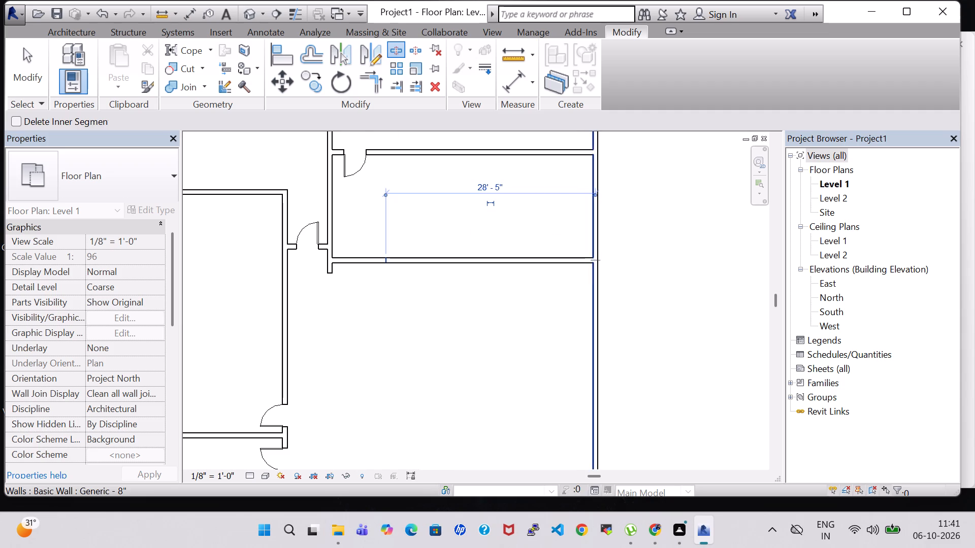
{"action": "left_click", "coordinate": [590, 261]}
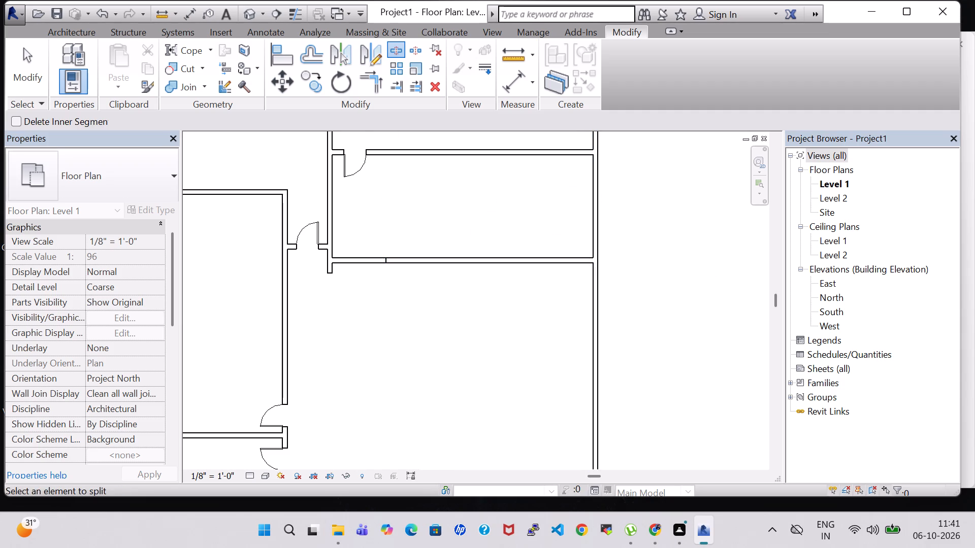
{"action": "scroll", "coordinate": [586, 259], "scroll_direction": "up", "scroll_amount": 6}
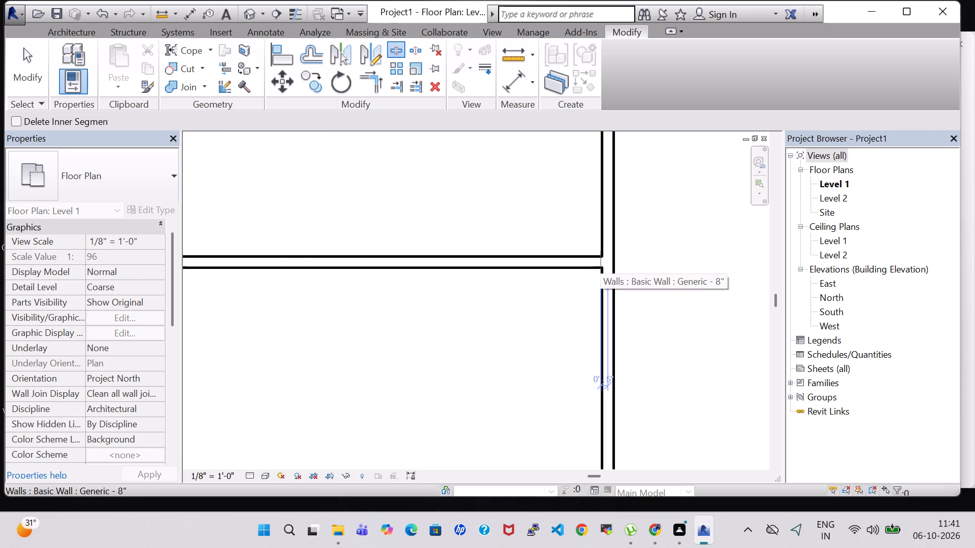
{"action": "left_click", "coordinate": [600, 264]}
{"action": "key", "text": "Escape"}
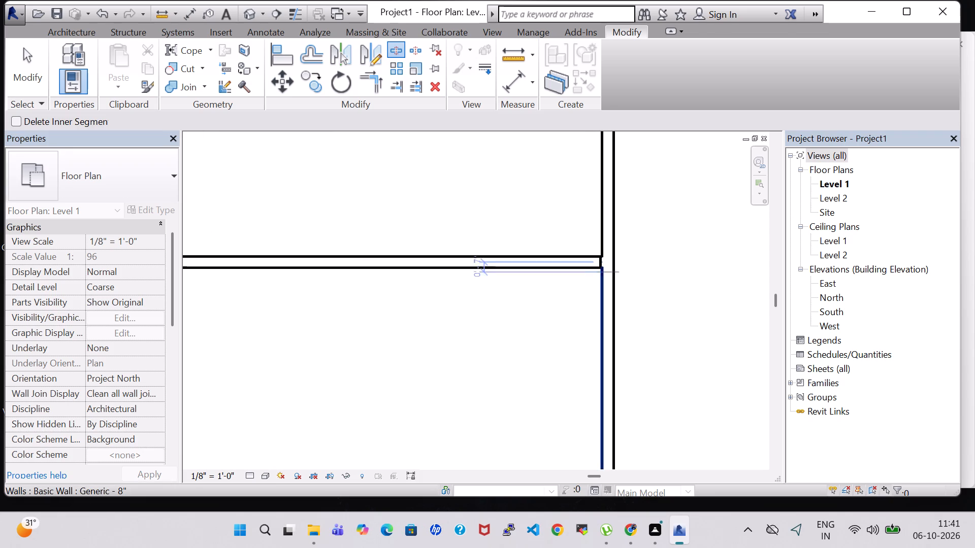
{"action": "key", "text": "Escape"}
Delete the partition segment between the split point and the east exterior wall, opening that room to the central space.
{"action": "left_click", "coordinate": [570, 263]}
{"action": "key", "text": "Delete"}
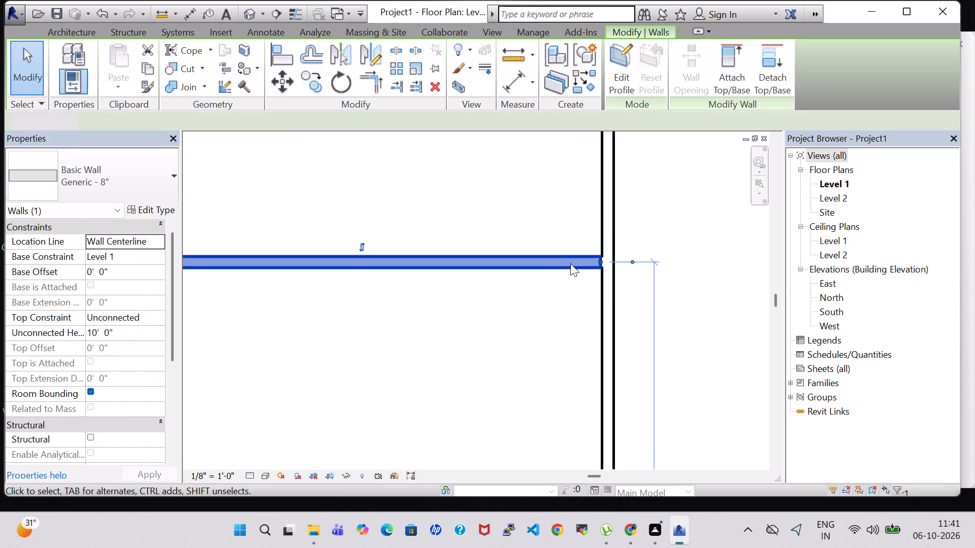
Examine the opened partition and the overall layout of rooms and doors across the Level 1 plan.
{"action": "scroll", "coordinate": [540, 280], "scroll_direction": "down", "scroll_amount": 4}
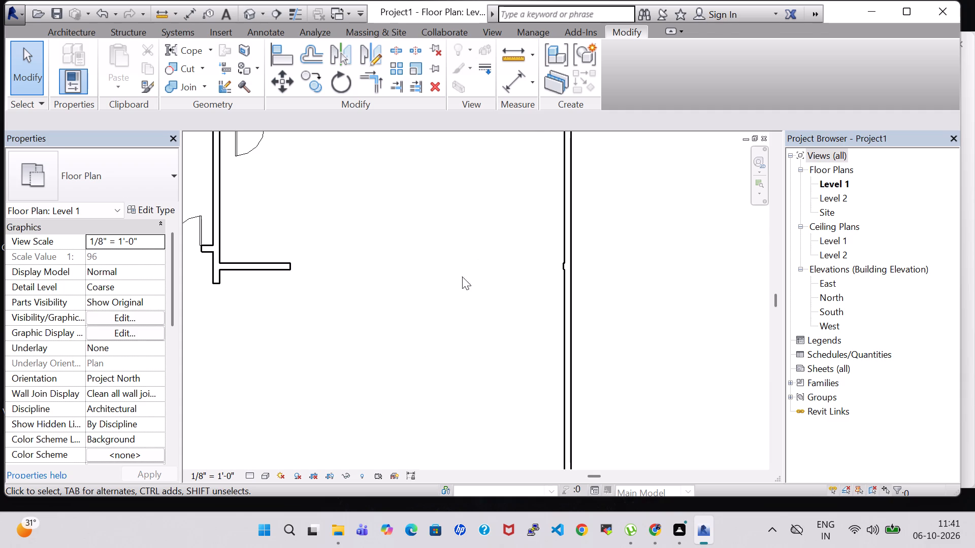
{"action": "scroll", "coordinate": [459, 285], "scroll_direction": "down", "scroll_amount": 2}
{"action": "middle_click_drag", "start_coordinate": [664, 302], "coordinate": [693, 229]}
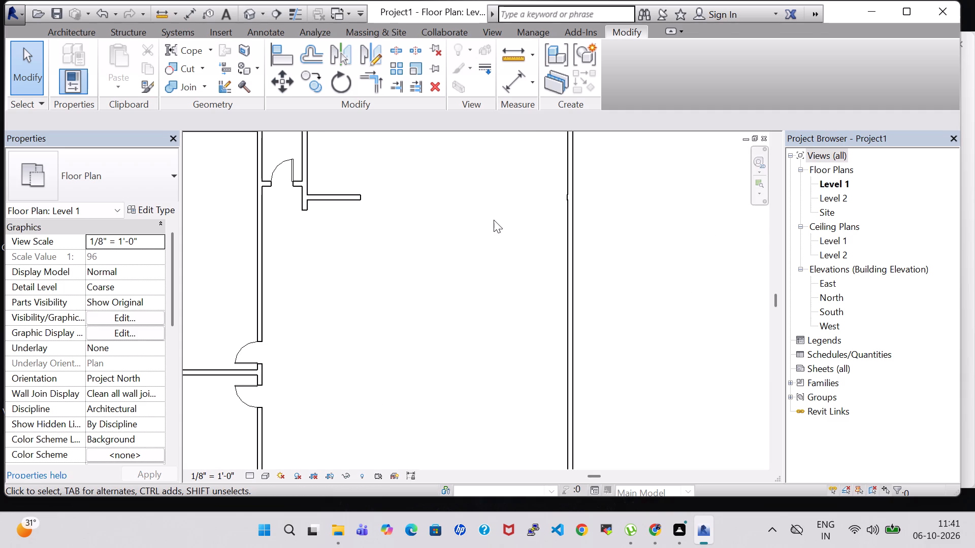
{"action": "middle_click_drag", "start_coordinate": [464, 250], "coordinate": [539, 379]}
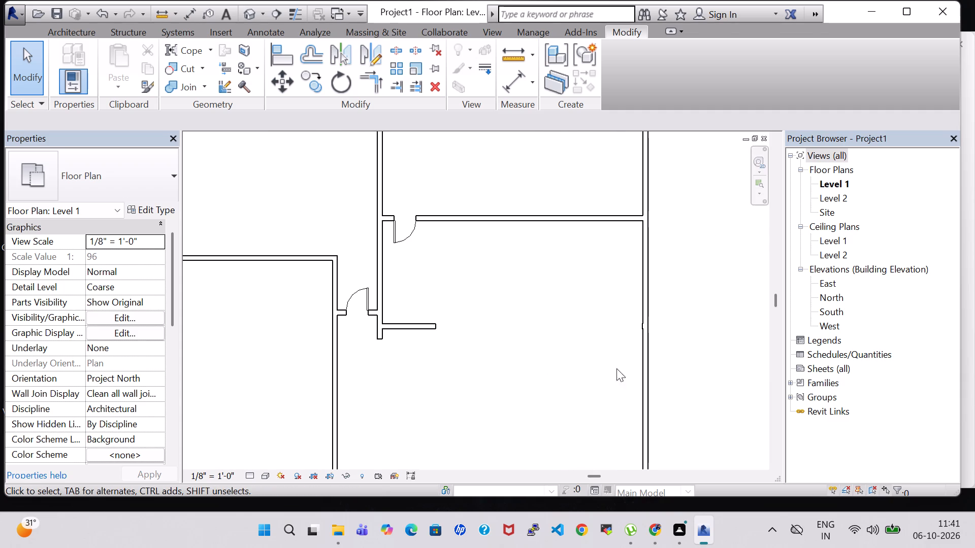
{"action": "scroll", "coordinate": [619, 357], "scroll_direction": "down", "scroll_amount": 1}
{"action": "middle_click_drag", "start_coordinate": [684, 348], "coordinate": [653, 307]}
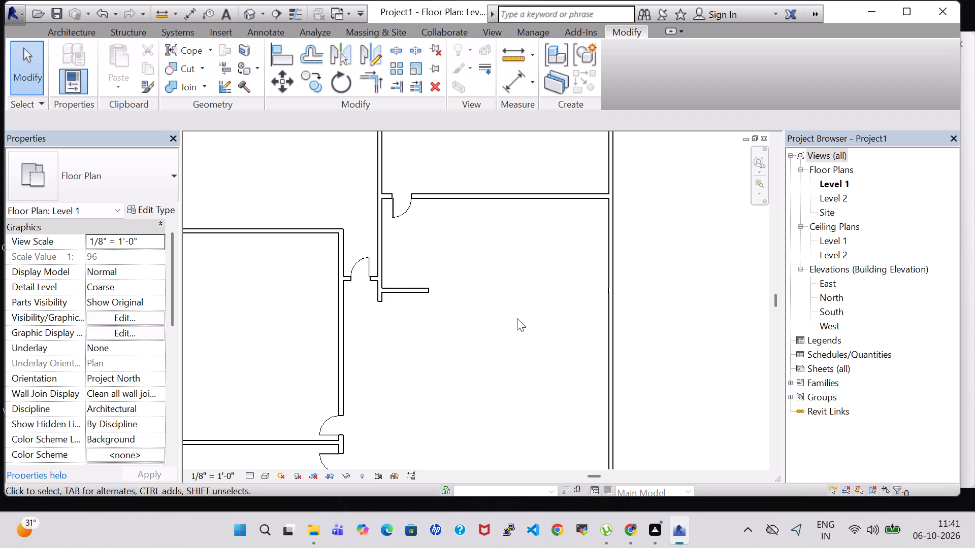
{"action": "scroll", "coordinate": [516, 320], "scroll_direction": "down", "scroll_amount": 1}
{"action": "middle_click_drag", "start_coordinate": [494, 341], "coordinate": [486, 269]}
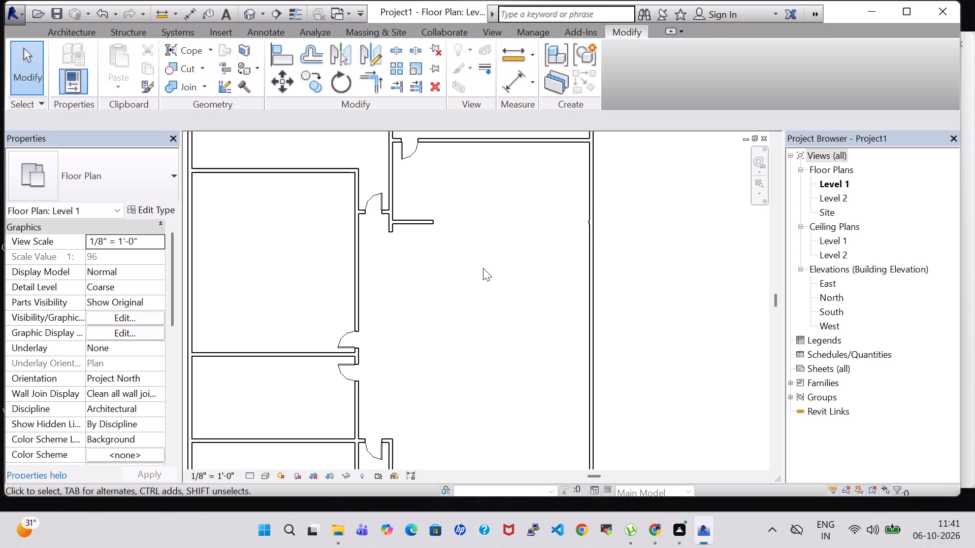
{"action": "scroll", "coordinate": [448, 275], "scroll_direction": "down", "scroll_amount": 2}
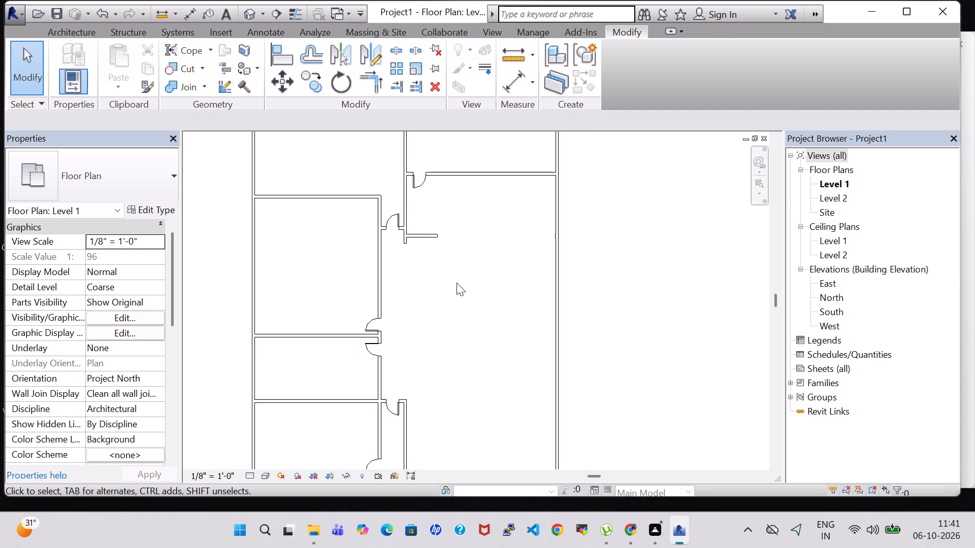
{"action": "scroll", "coordinate": [457, 283], "scroll_direction": "down", "scroll_amount": 1}
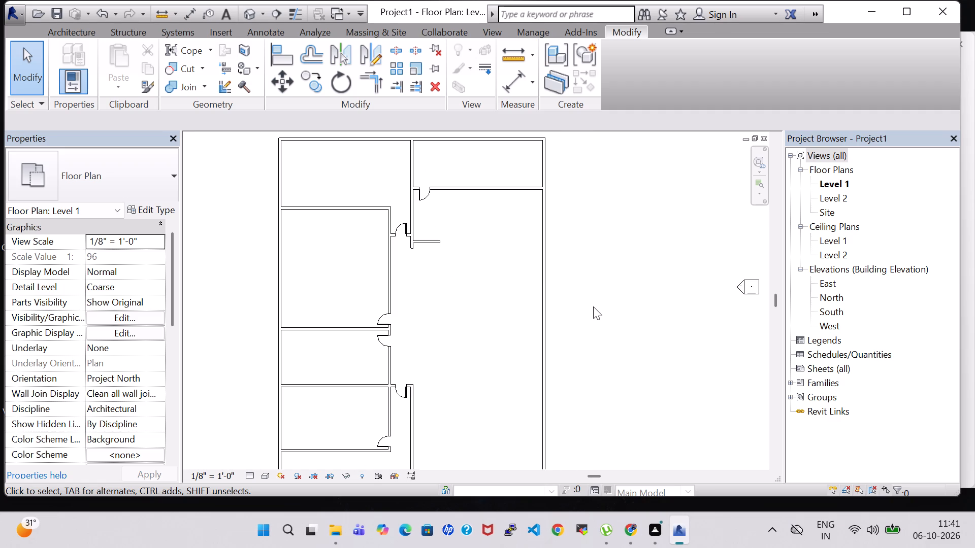
{"action": "middle_click_drag", "start_coordinate": [566, 318], "coordinate": [622, 276]}
{"action": "scroll", "coordinate": [627, 275], "scroll_direction": "down", "scroll_amount": 2}
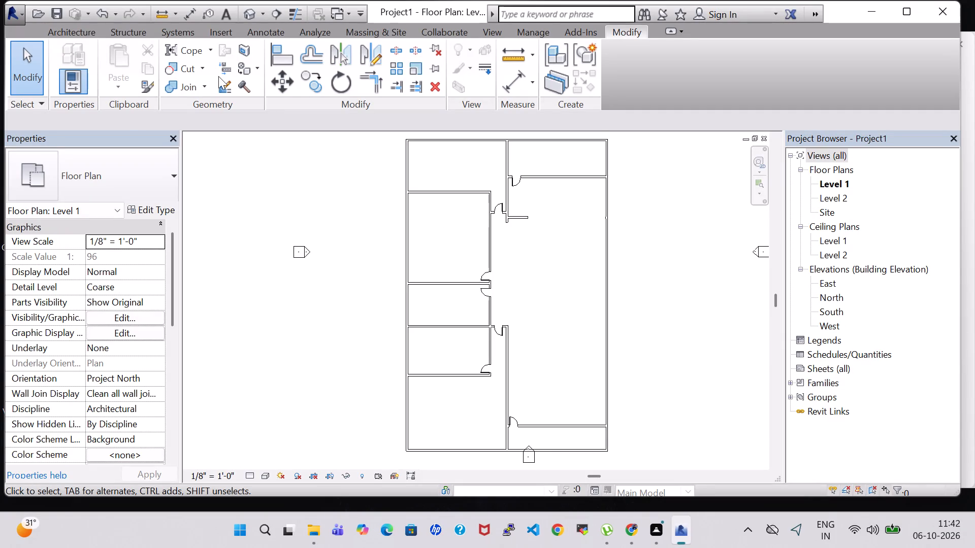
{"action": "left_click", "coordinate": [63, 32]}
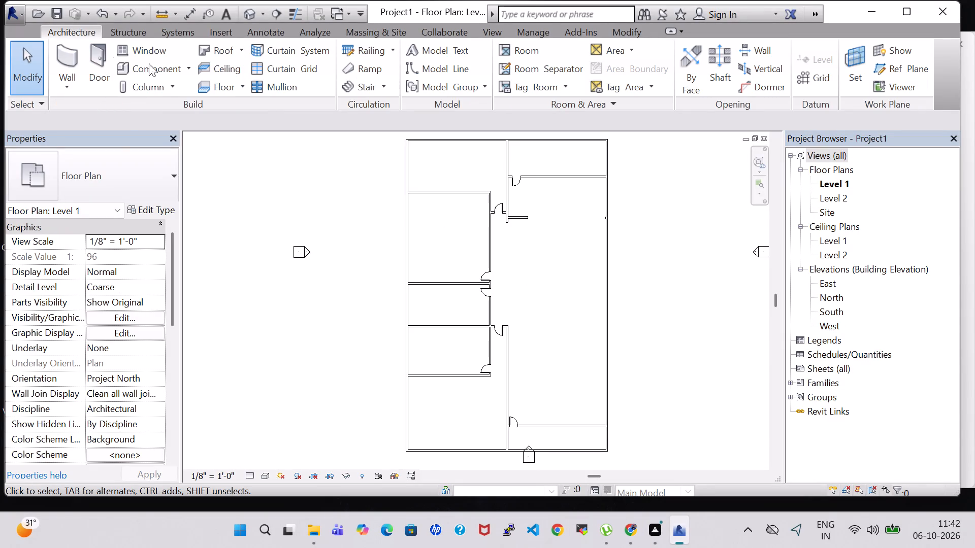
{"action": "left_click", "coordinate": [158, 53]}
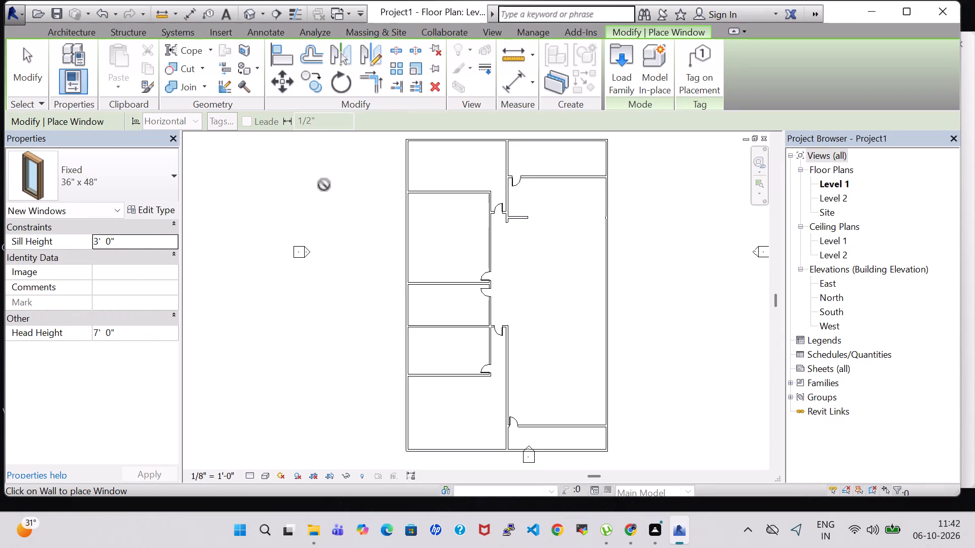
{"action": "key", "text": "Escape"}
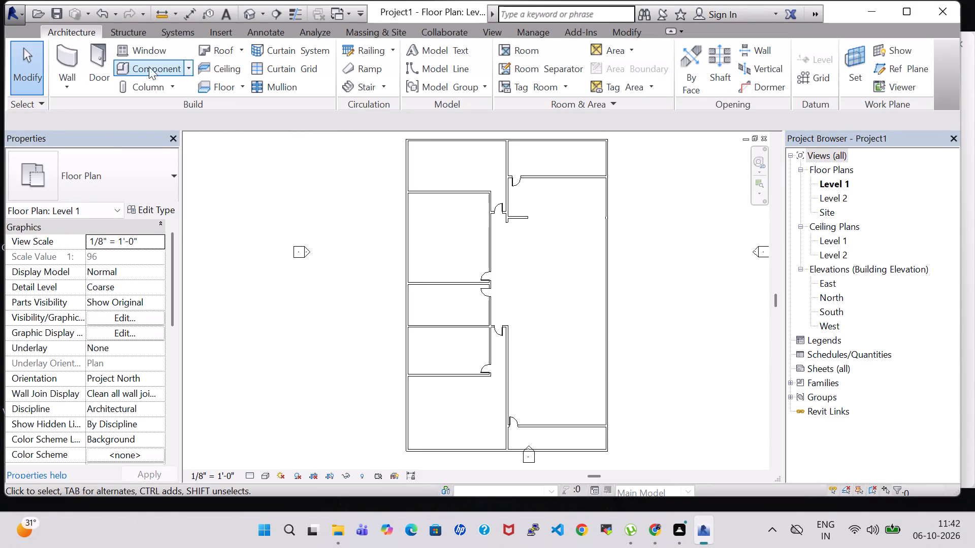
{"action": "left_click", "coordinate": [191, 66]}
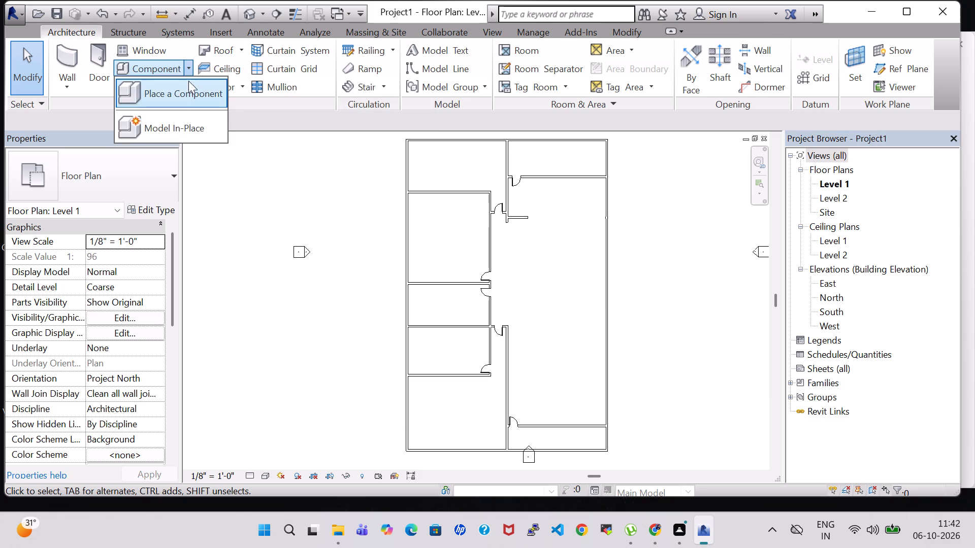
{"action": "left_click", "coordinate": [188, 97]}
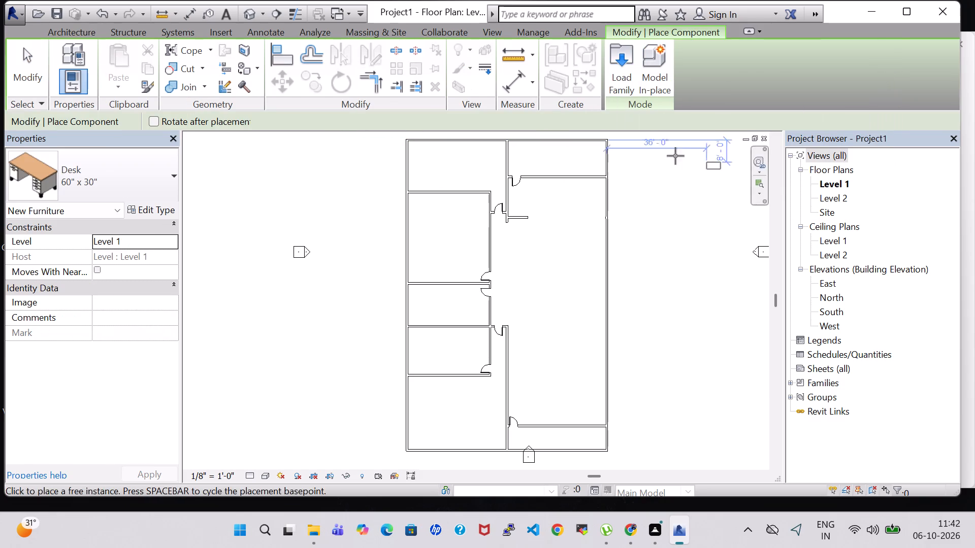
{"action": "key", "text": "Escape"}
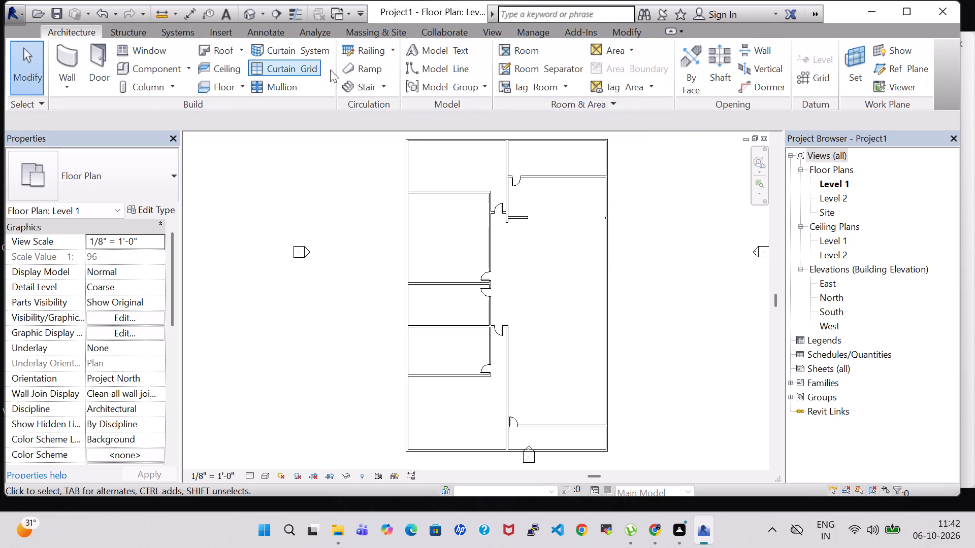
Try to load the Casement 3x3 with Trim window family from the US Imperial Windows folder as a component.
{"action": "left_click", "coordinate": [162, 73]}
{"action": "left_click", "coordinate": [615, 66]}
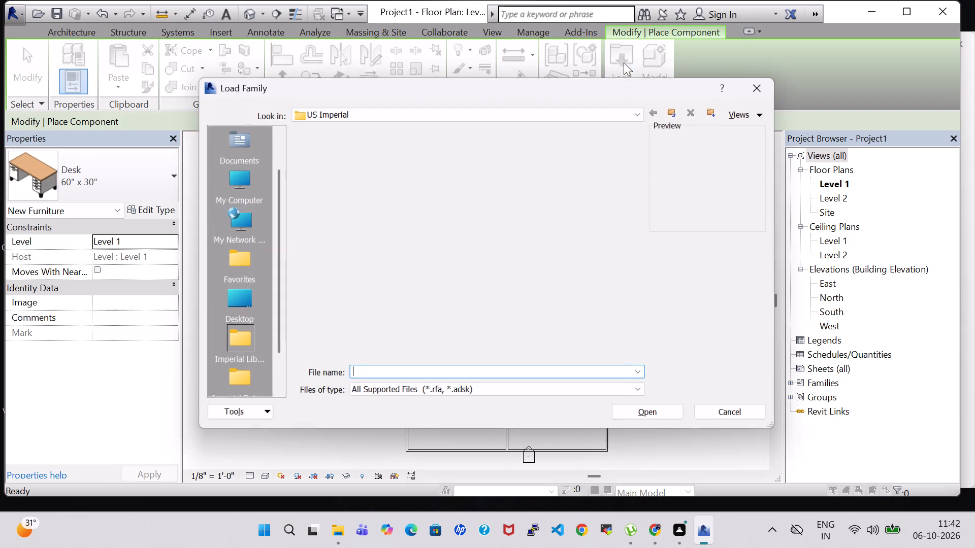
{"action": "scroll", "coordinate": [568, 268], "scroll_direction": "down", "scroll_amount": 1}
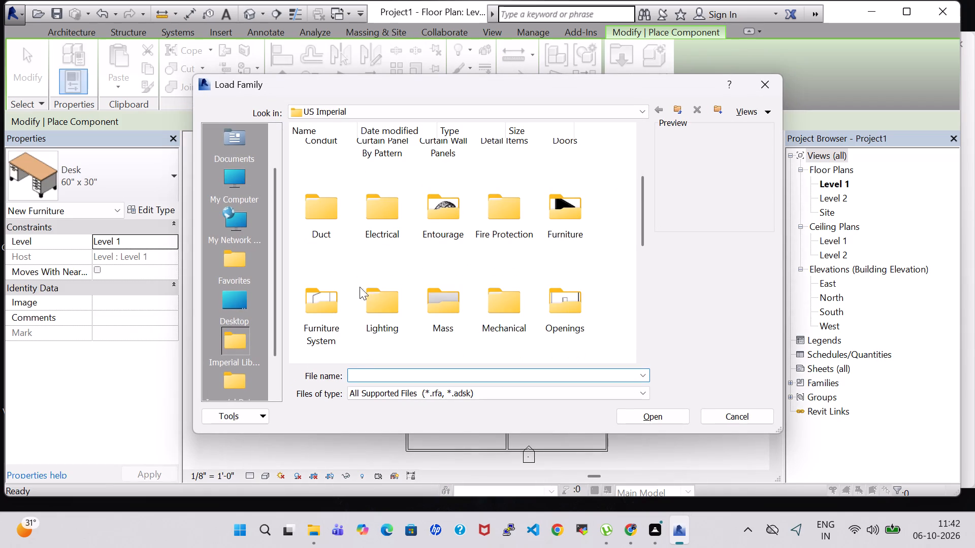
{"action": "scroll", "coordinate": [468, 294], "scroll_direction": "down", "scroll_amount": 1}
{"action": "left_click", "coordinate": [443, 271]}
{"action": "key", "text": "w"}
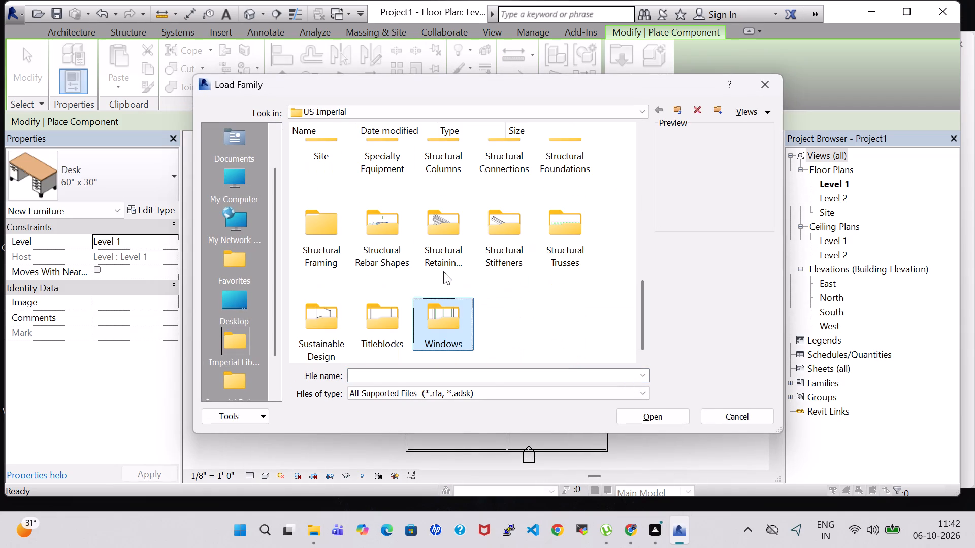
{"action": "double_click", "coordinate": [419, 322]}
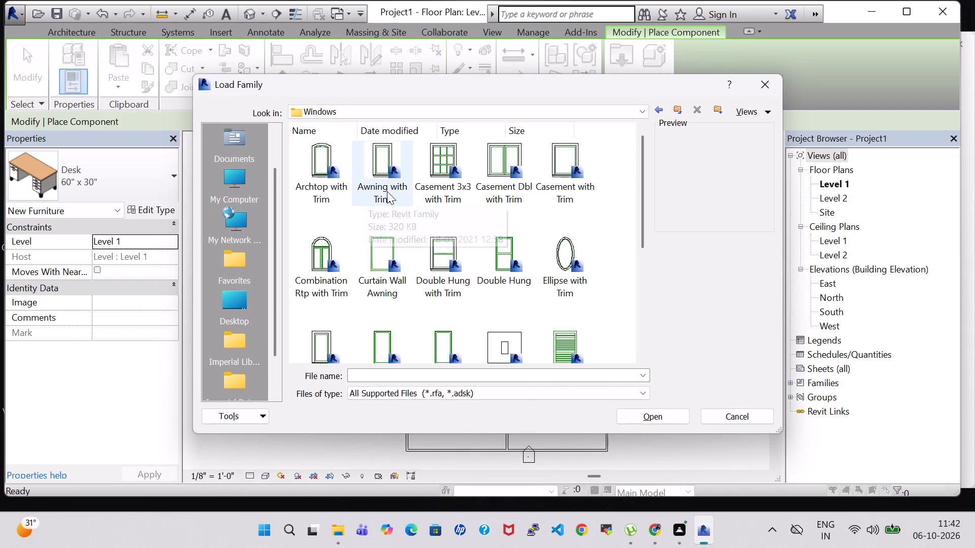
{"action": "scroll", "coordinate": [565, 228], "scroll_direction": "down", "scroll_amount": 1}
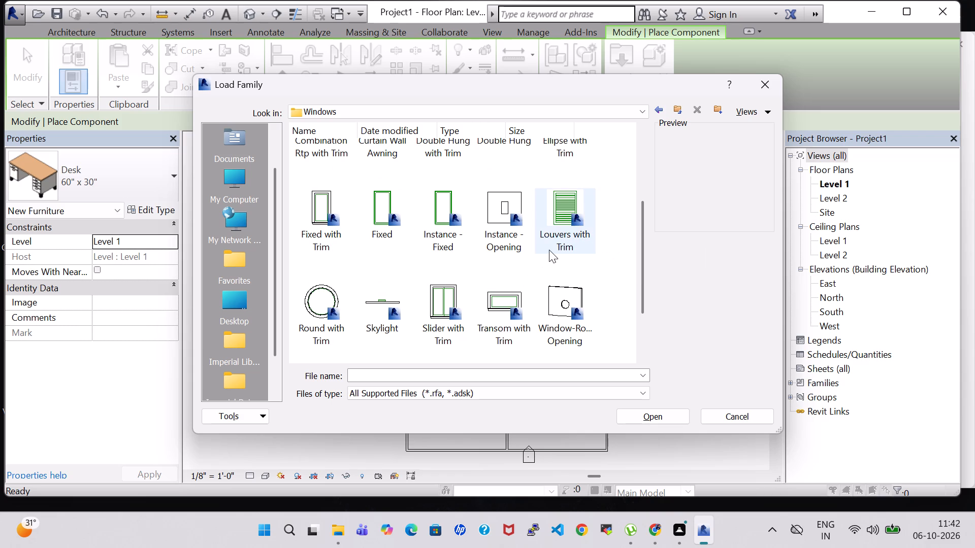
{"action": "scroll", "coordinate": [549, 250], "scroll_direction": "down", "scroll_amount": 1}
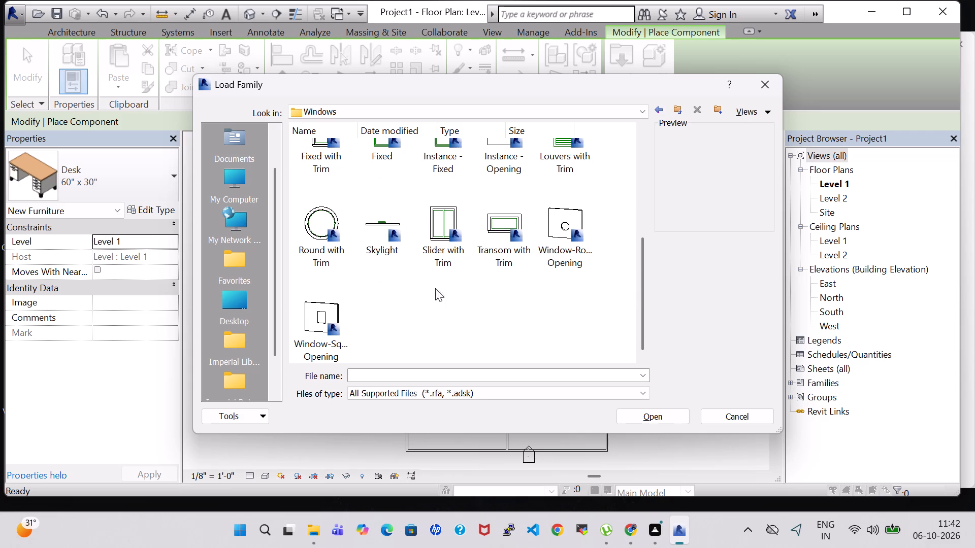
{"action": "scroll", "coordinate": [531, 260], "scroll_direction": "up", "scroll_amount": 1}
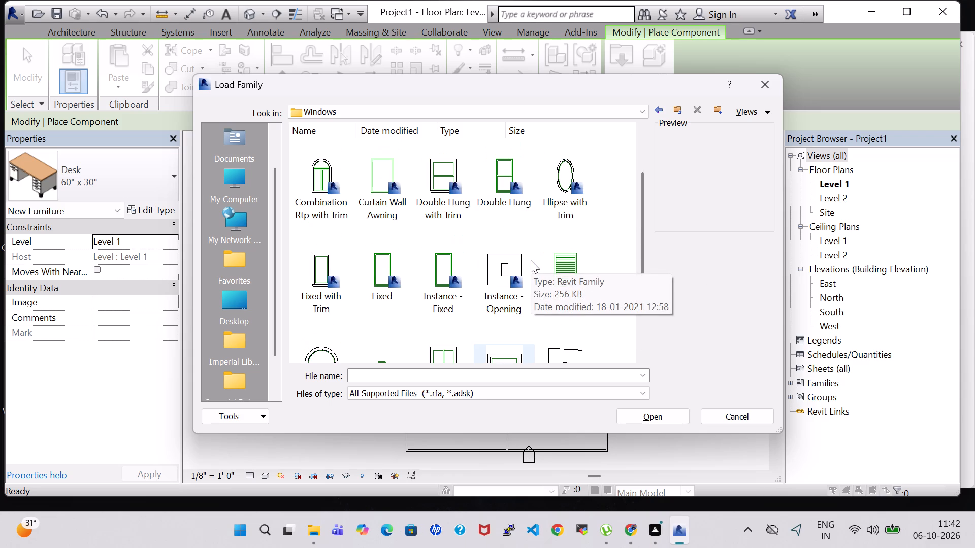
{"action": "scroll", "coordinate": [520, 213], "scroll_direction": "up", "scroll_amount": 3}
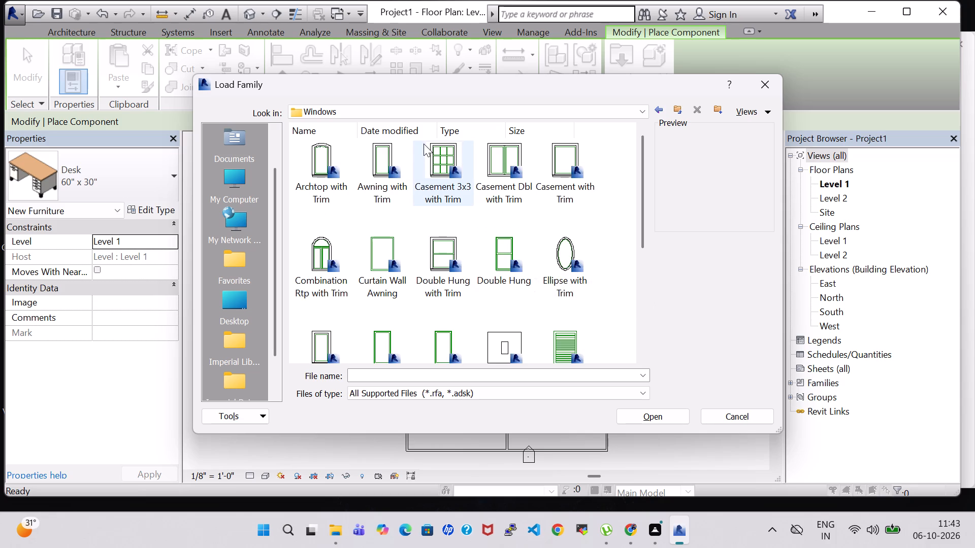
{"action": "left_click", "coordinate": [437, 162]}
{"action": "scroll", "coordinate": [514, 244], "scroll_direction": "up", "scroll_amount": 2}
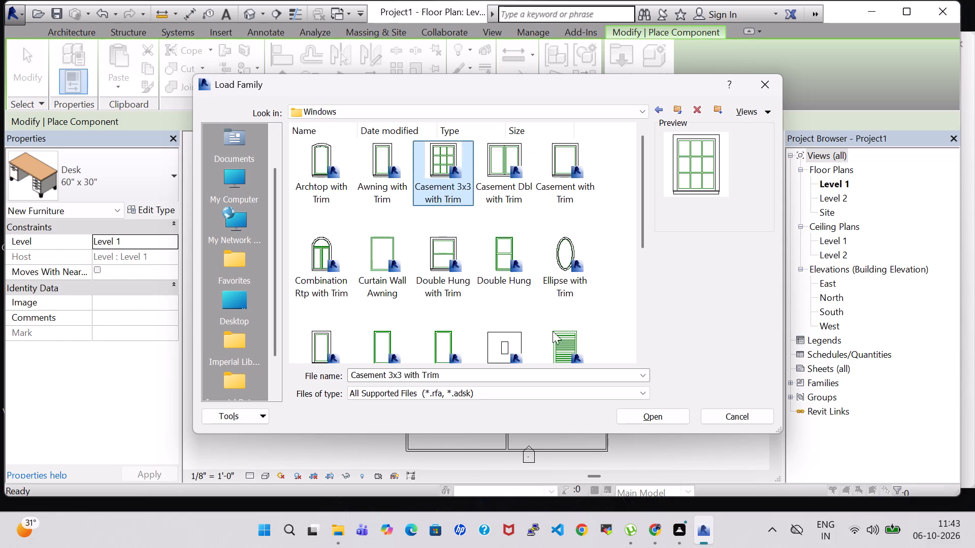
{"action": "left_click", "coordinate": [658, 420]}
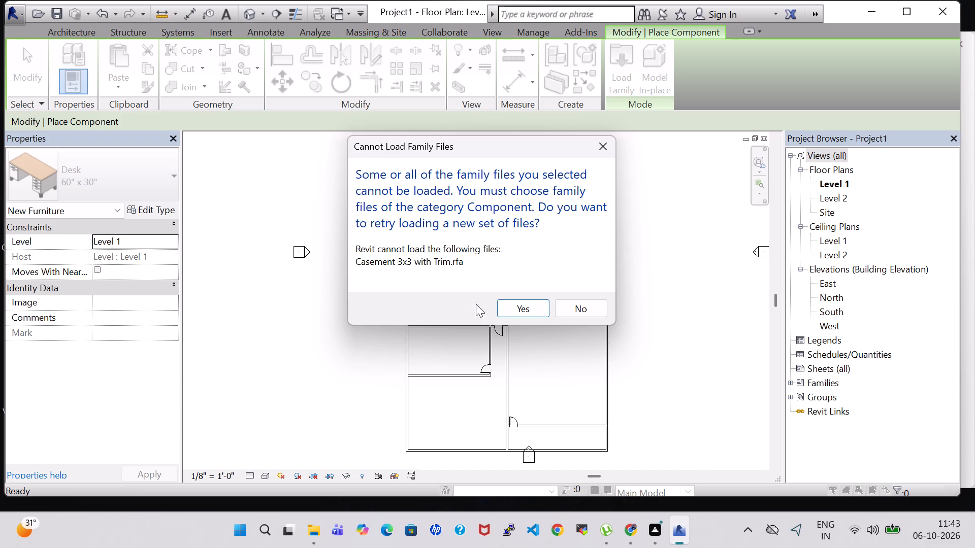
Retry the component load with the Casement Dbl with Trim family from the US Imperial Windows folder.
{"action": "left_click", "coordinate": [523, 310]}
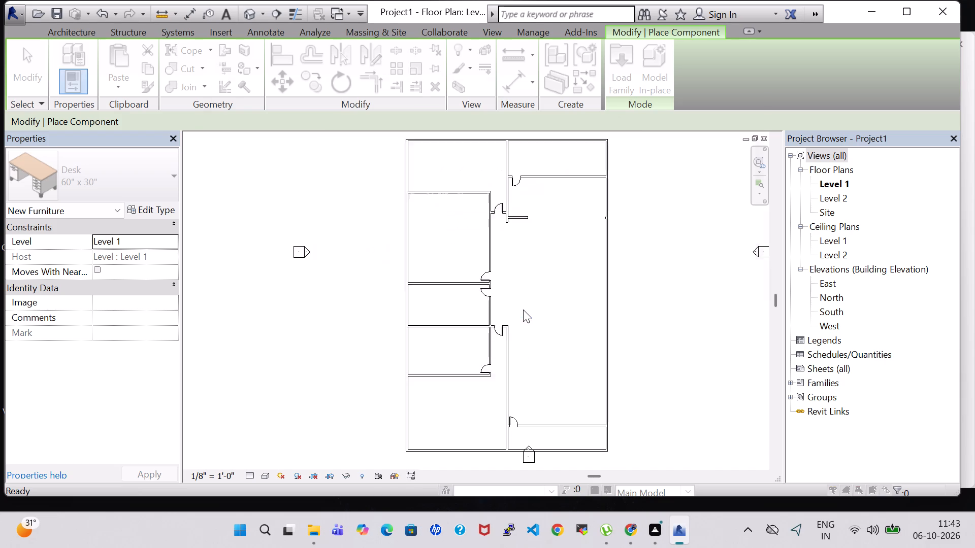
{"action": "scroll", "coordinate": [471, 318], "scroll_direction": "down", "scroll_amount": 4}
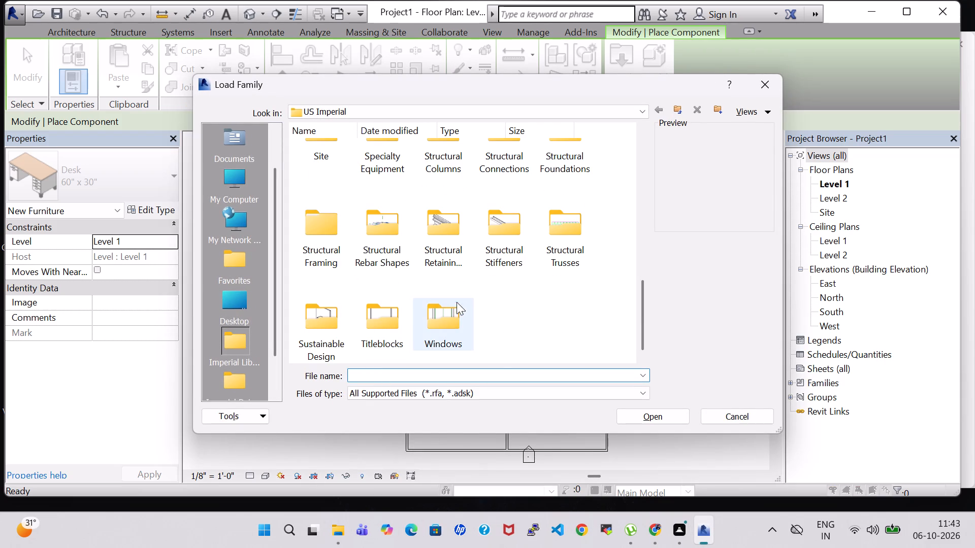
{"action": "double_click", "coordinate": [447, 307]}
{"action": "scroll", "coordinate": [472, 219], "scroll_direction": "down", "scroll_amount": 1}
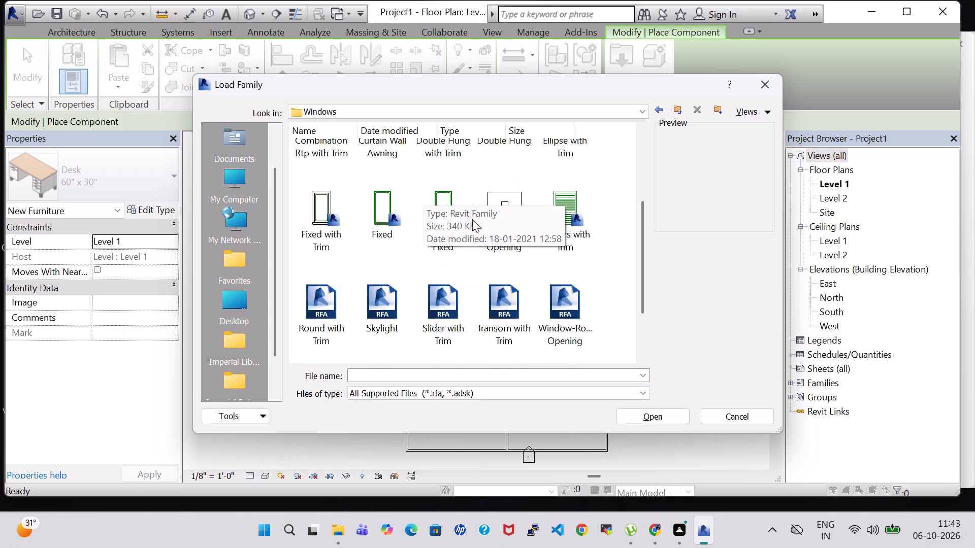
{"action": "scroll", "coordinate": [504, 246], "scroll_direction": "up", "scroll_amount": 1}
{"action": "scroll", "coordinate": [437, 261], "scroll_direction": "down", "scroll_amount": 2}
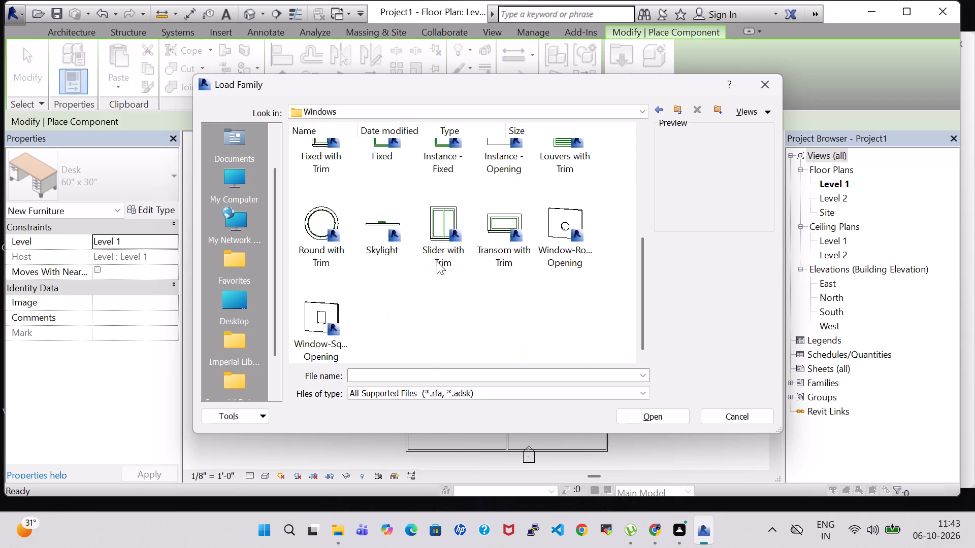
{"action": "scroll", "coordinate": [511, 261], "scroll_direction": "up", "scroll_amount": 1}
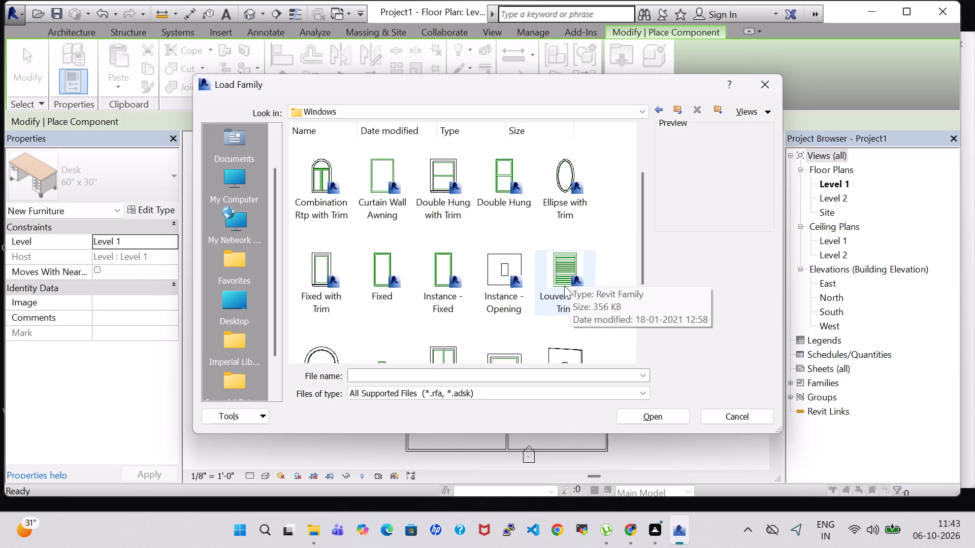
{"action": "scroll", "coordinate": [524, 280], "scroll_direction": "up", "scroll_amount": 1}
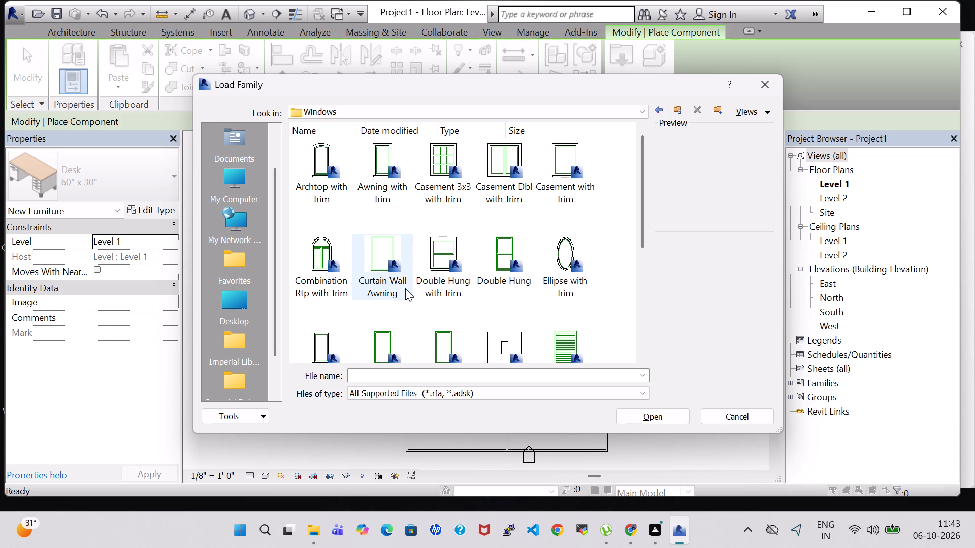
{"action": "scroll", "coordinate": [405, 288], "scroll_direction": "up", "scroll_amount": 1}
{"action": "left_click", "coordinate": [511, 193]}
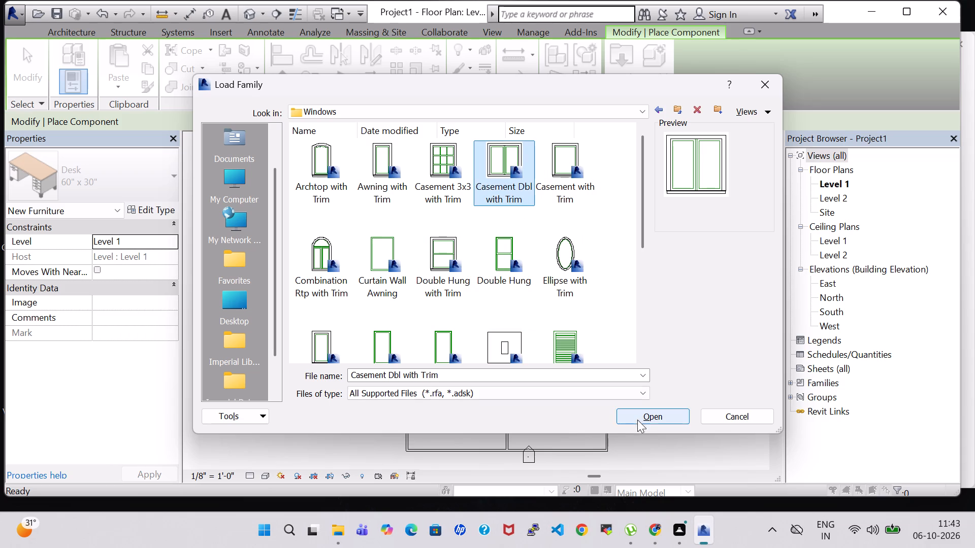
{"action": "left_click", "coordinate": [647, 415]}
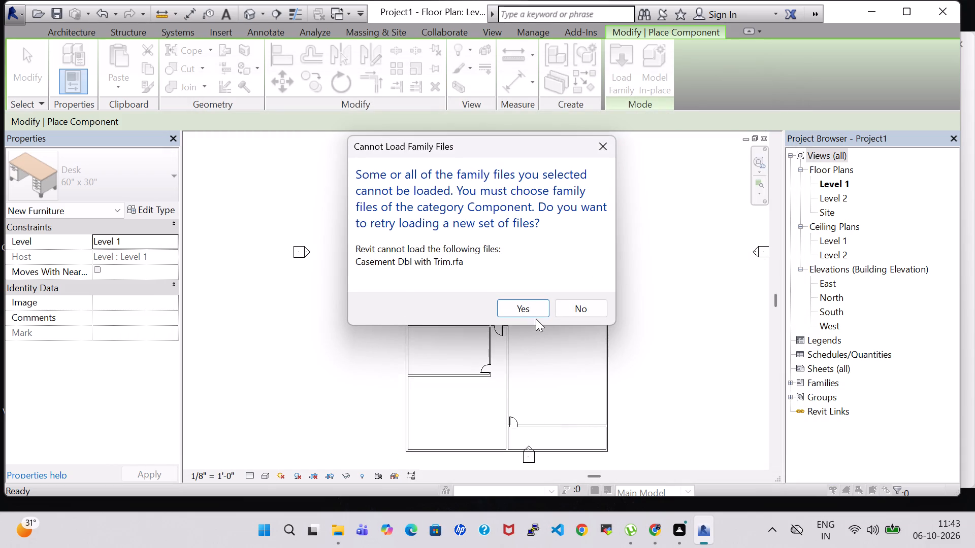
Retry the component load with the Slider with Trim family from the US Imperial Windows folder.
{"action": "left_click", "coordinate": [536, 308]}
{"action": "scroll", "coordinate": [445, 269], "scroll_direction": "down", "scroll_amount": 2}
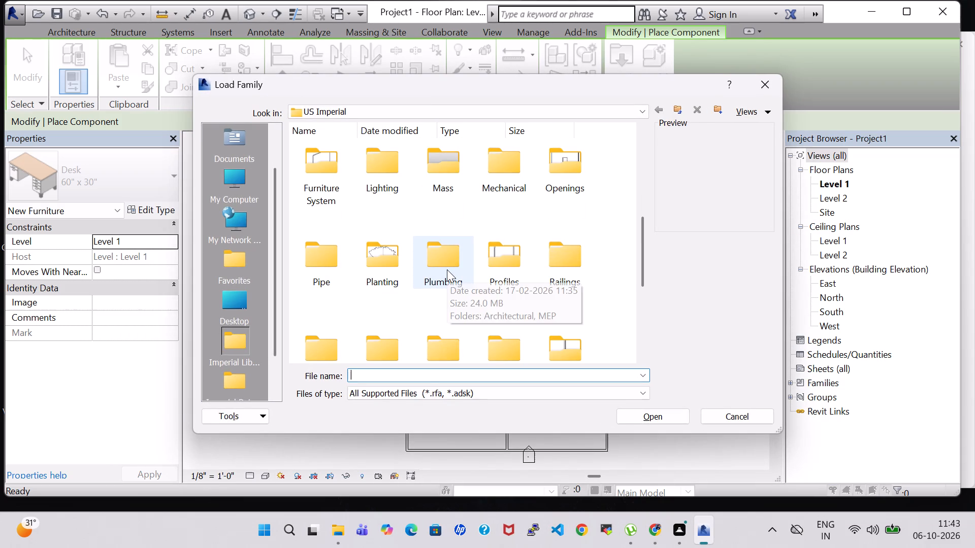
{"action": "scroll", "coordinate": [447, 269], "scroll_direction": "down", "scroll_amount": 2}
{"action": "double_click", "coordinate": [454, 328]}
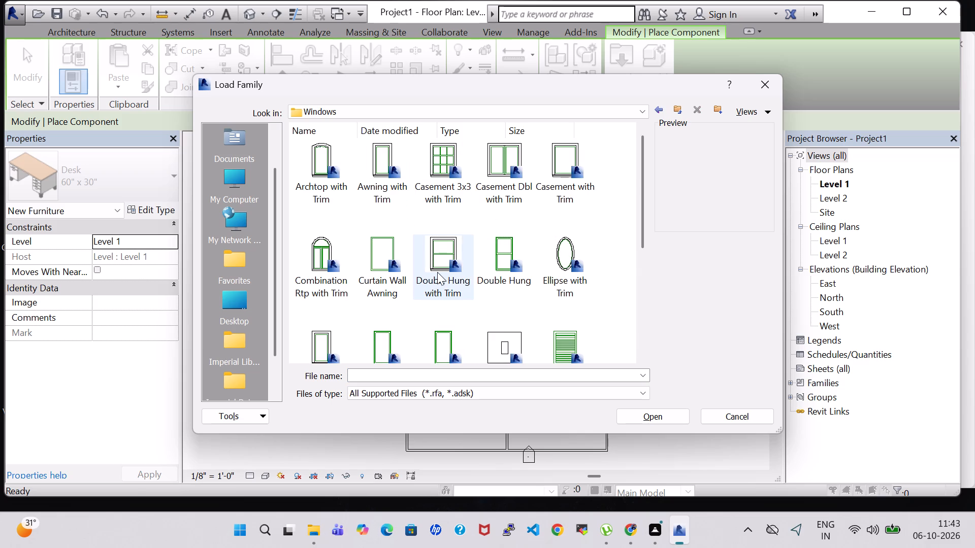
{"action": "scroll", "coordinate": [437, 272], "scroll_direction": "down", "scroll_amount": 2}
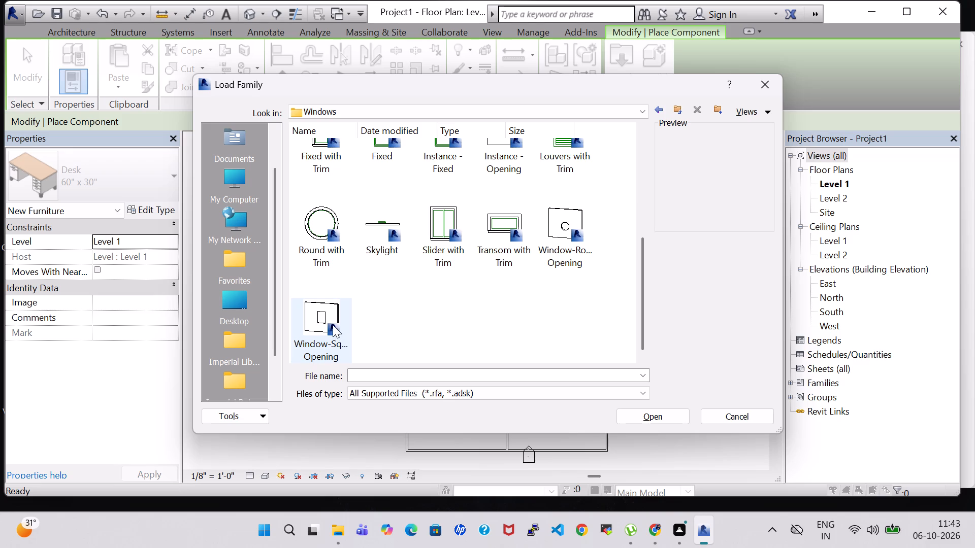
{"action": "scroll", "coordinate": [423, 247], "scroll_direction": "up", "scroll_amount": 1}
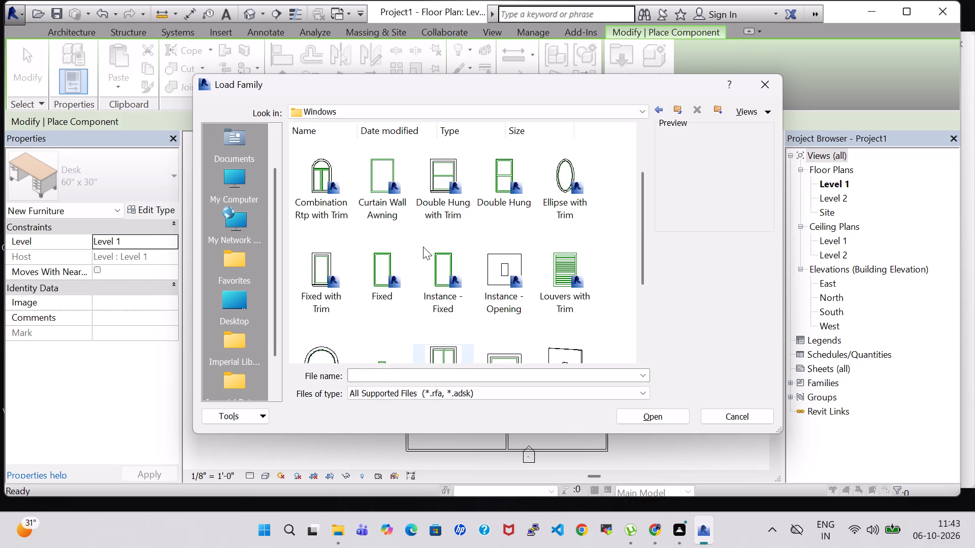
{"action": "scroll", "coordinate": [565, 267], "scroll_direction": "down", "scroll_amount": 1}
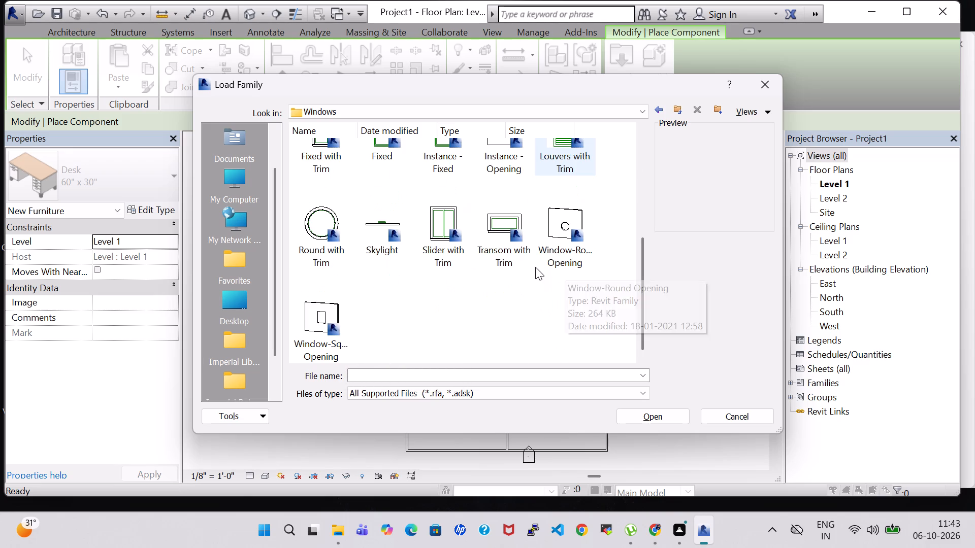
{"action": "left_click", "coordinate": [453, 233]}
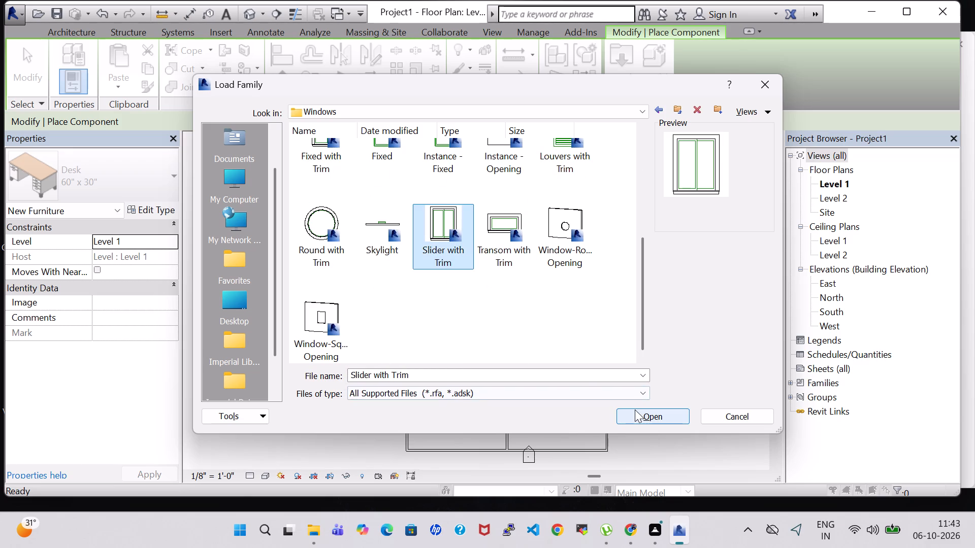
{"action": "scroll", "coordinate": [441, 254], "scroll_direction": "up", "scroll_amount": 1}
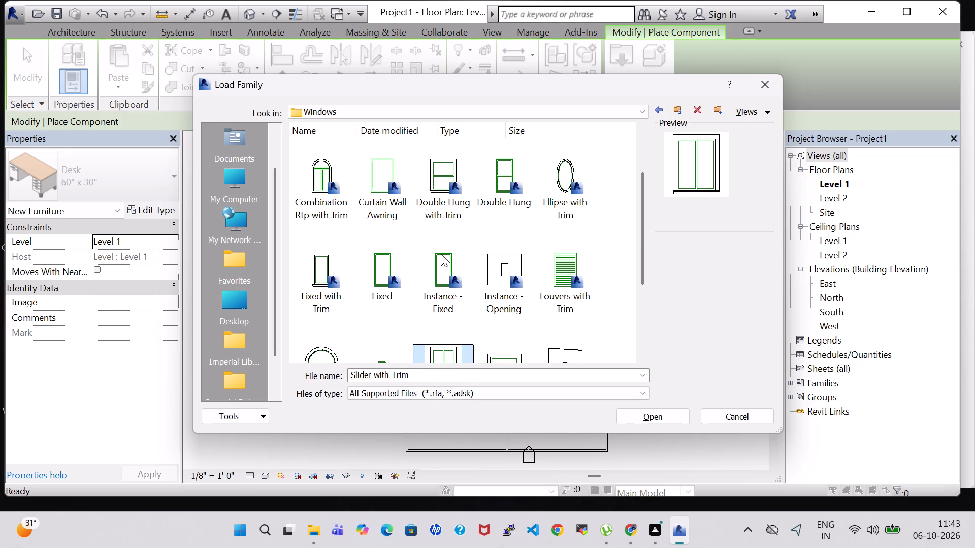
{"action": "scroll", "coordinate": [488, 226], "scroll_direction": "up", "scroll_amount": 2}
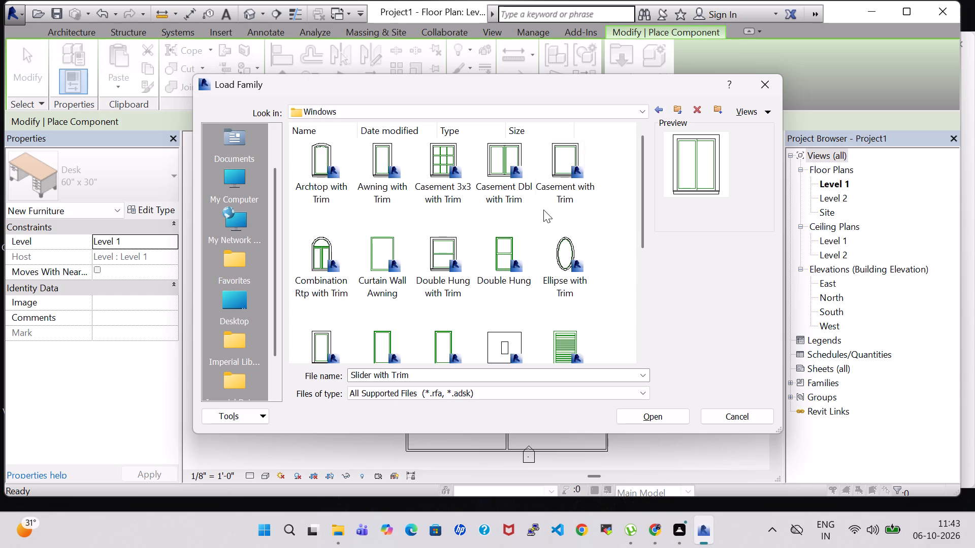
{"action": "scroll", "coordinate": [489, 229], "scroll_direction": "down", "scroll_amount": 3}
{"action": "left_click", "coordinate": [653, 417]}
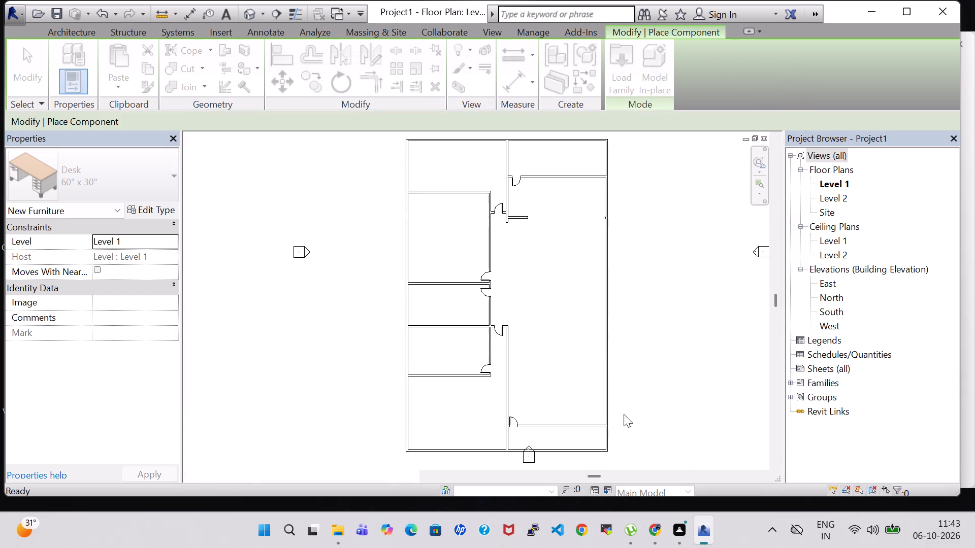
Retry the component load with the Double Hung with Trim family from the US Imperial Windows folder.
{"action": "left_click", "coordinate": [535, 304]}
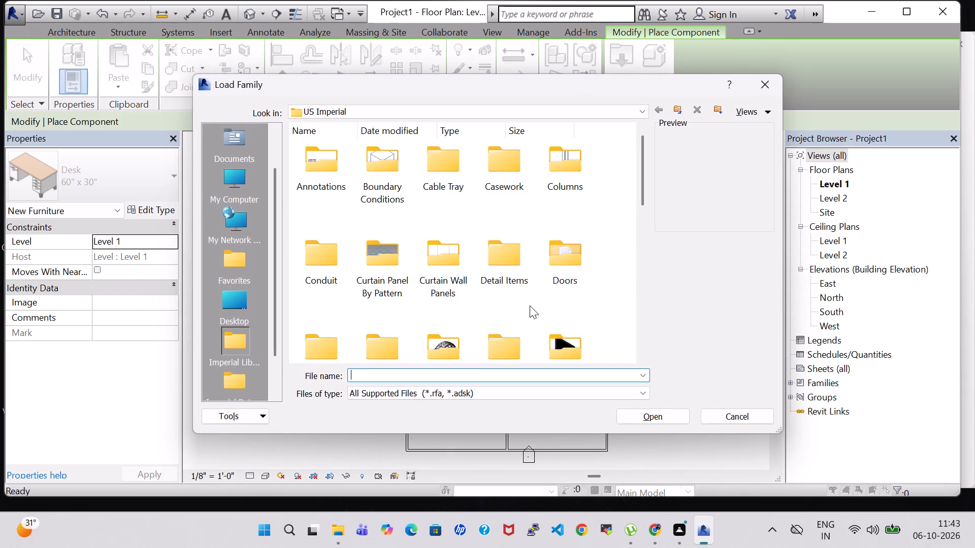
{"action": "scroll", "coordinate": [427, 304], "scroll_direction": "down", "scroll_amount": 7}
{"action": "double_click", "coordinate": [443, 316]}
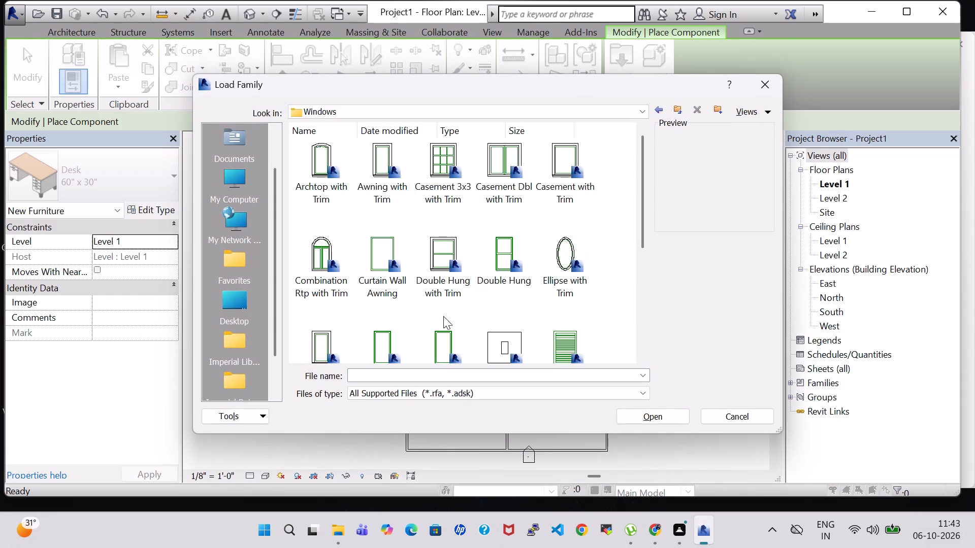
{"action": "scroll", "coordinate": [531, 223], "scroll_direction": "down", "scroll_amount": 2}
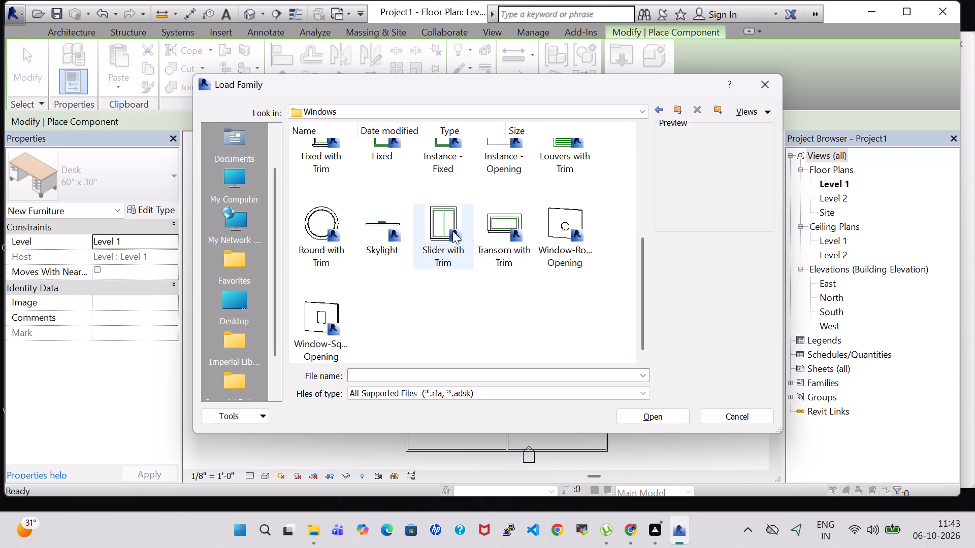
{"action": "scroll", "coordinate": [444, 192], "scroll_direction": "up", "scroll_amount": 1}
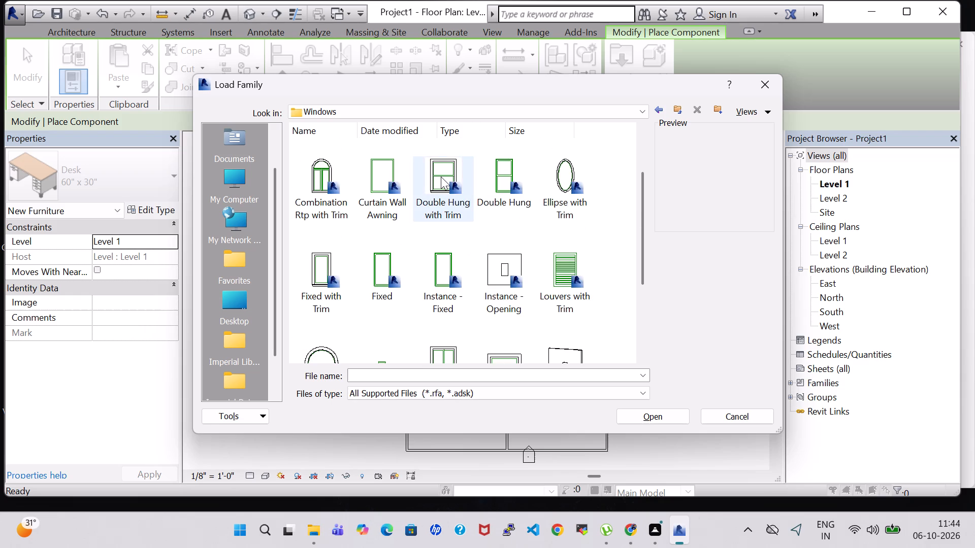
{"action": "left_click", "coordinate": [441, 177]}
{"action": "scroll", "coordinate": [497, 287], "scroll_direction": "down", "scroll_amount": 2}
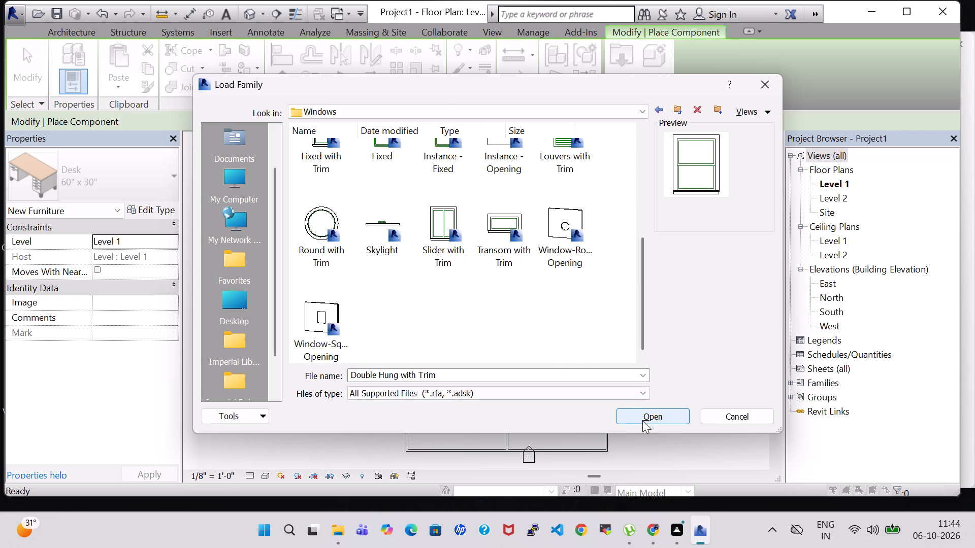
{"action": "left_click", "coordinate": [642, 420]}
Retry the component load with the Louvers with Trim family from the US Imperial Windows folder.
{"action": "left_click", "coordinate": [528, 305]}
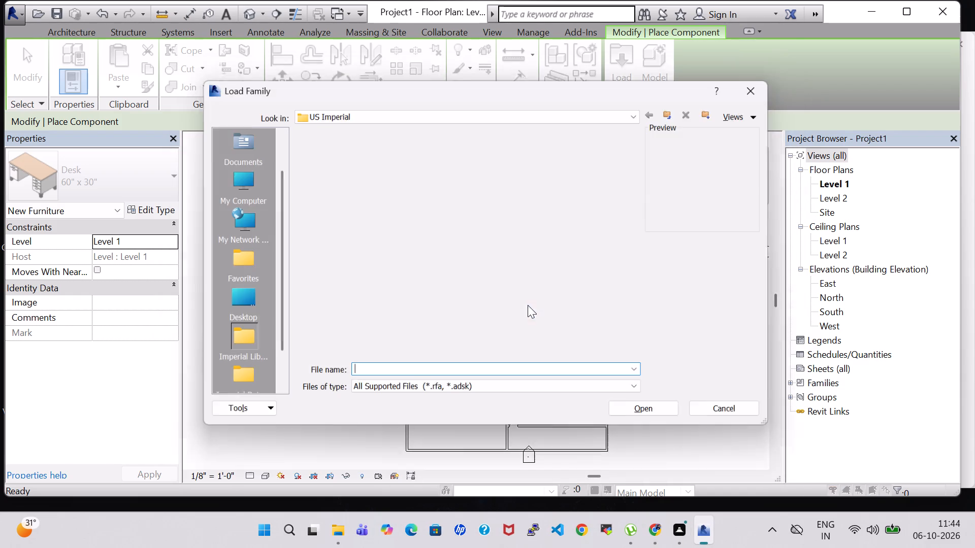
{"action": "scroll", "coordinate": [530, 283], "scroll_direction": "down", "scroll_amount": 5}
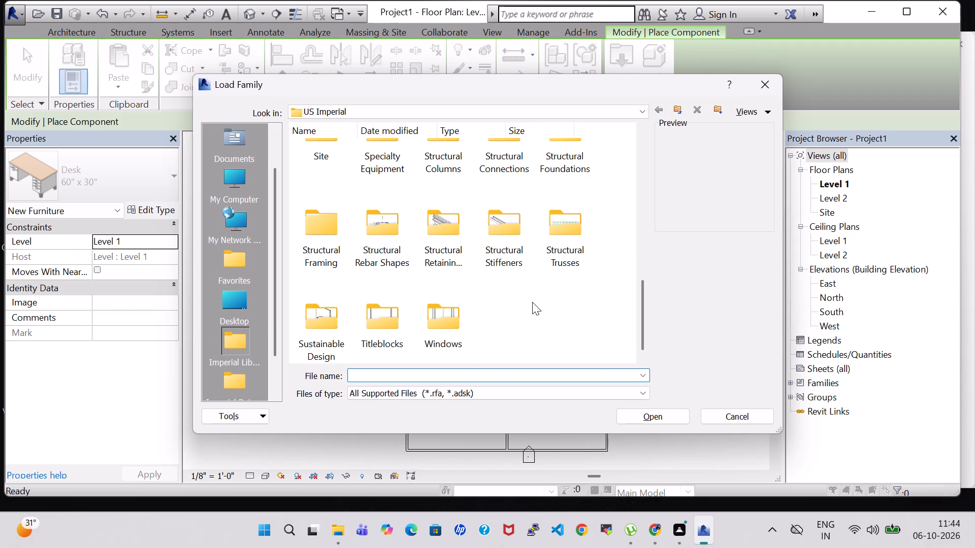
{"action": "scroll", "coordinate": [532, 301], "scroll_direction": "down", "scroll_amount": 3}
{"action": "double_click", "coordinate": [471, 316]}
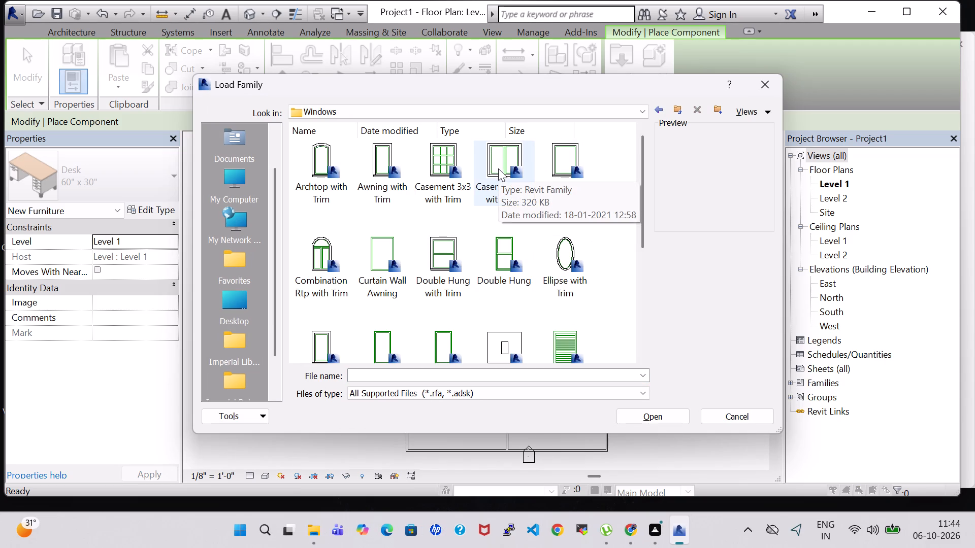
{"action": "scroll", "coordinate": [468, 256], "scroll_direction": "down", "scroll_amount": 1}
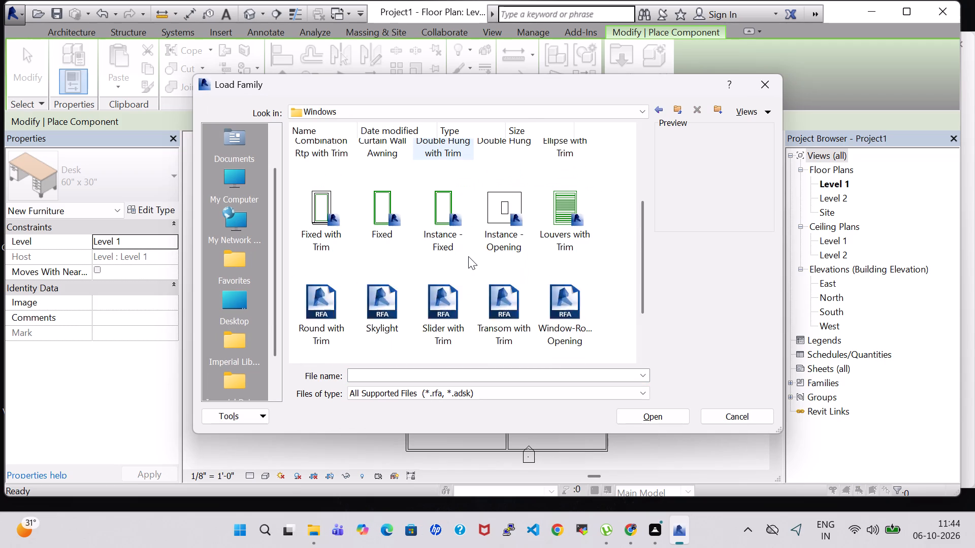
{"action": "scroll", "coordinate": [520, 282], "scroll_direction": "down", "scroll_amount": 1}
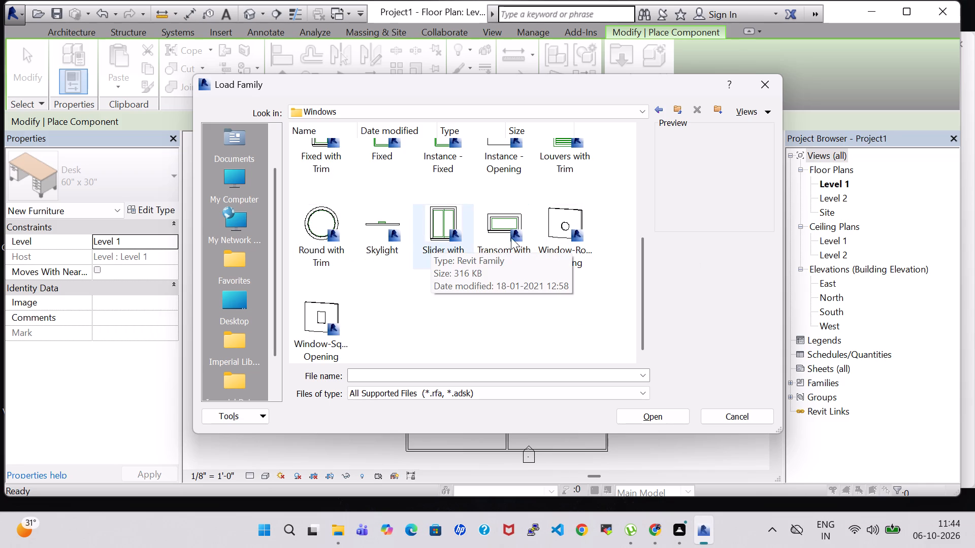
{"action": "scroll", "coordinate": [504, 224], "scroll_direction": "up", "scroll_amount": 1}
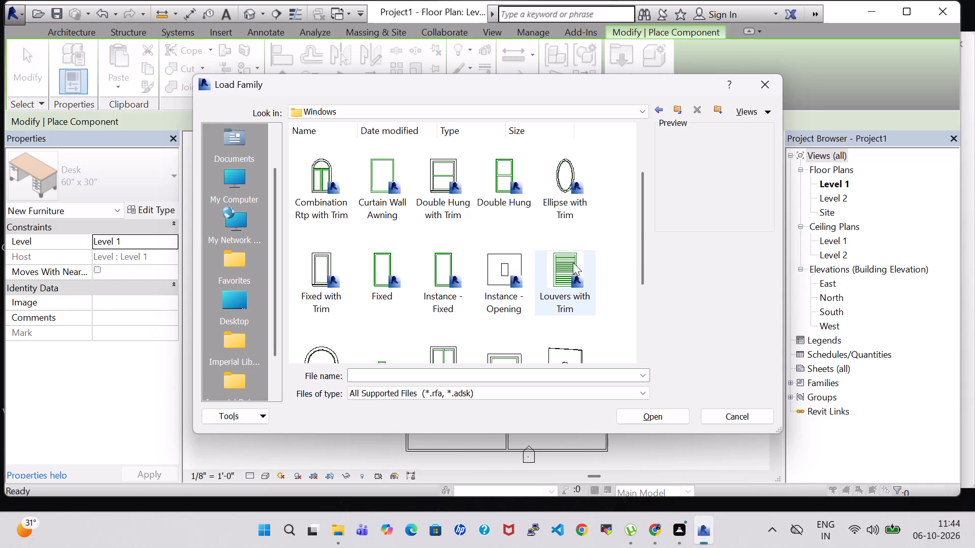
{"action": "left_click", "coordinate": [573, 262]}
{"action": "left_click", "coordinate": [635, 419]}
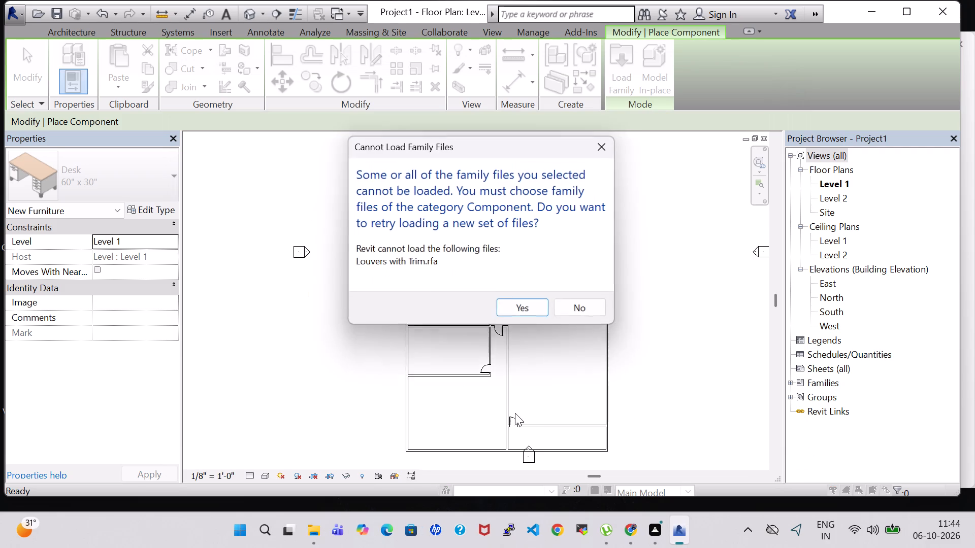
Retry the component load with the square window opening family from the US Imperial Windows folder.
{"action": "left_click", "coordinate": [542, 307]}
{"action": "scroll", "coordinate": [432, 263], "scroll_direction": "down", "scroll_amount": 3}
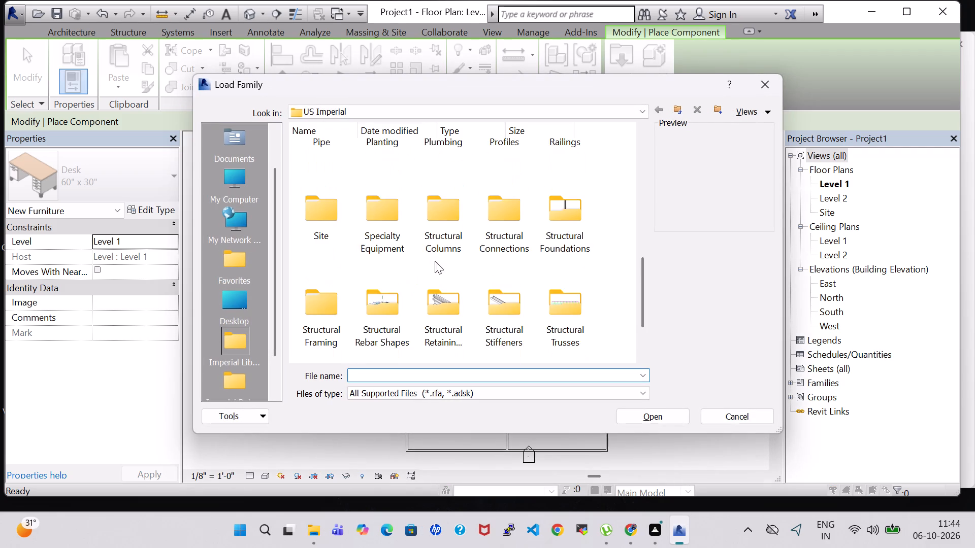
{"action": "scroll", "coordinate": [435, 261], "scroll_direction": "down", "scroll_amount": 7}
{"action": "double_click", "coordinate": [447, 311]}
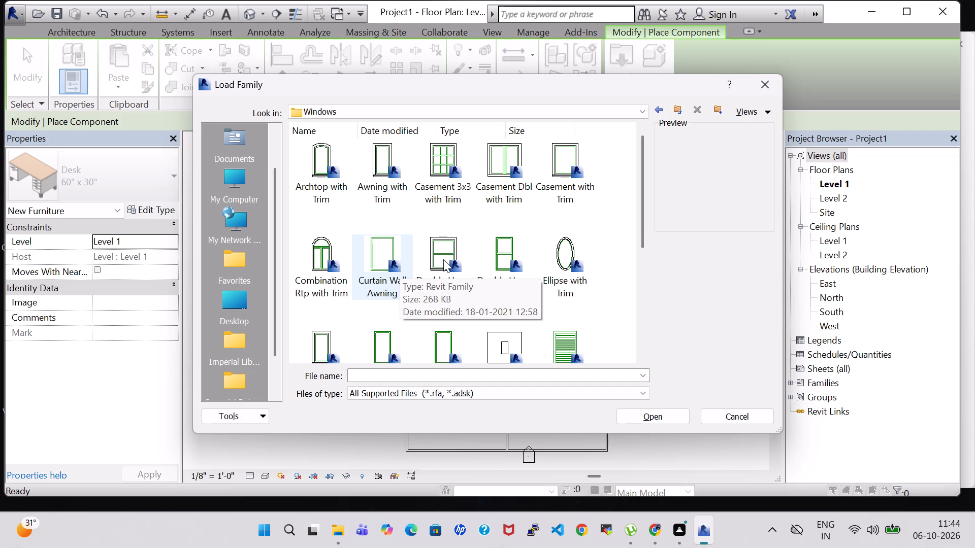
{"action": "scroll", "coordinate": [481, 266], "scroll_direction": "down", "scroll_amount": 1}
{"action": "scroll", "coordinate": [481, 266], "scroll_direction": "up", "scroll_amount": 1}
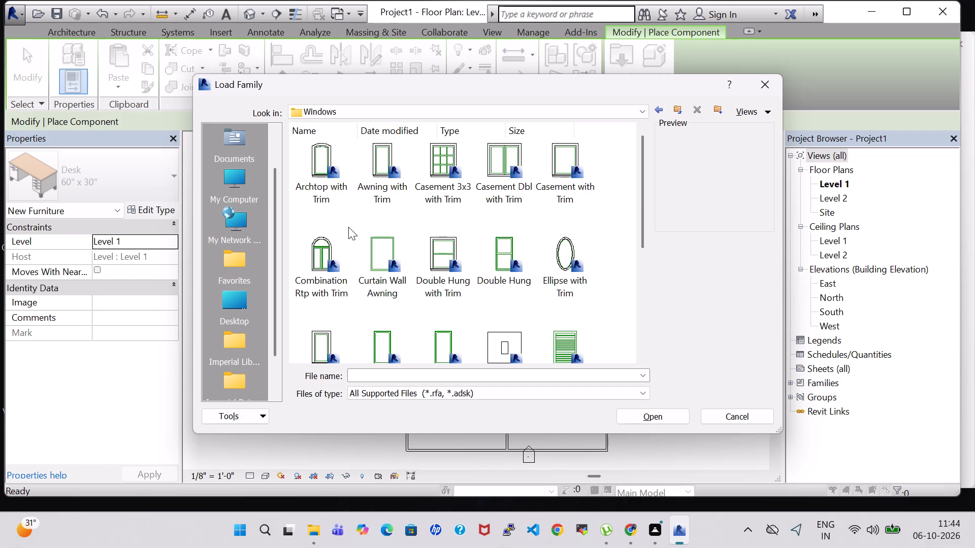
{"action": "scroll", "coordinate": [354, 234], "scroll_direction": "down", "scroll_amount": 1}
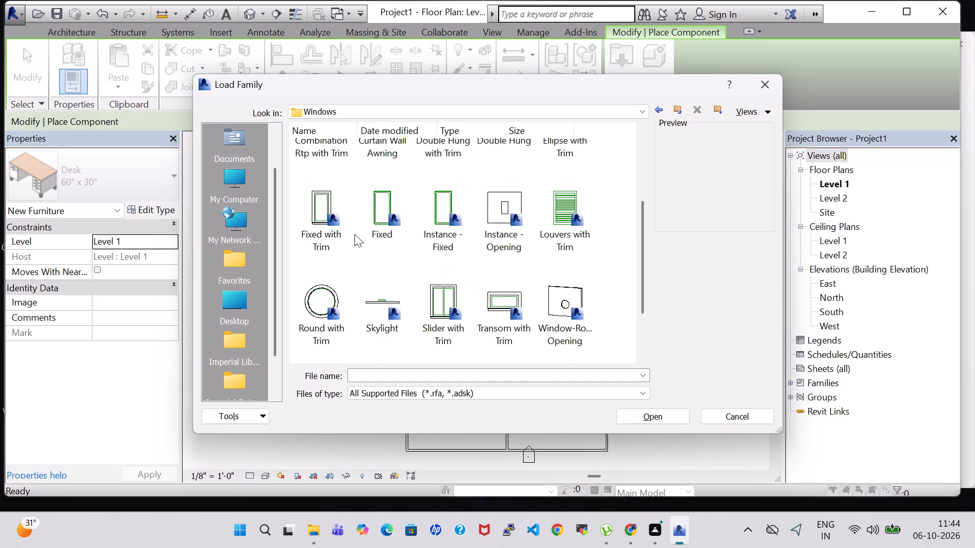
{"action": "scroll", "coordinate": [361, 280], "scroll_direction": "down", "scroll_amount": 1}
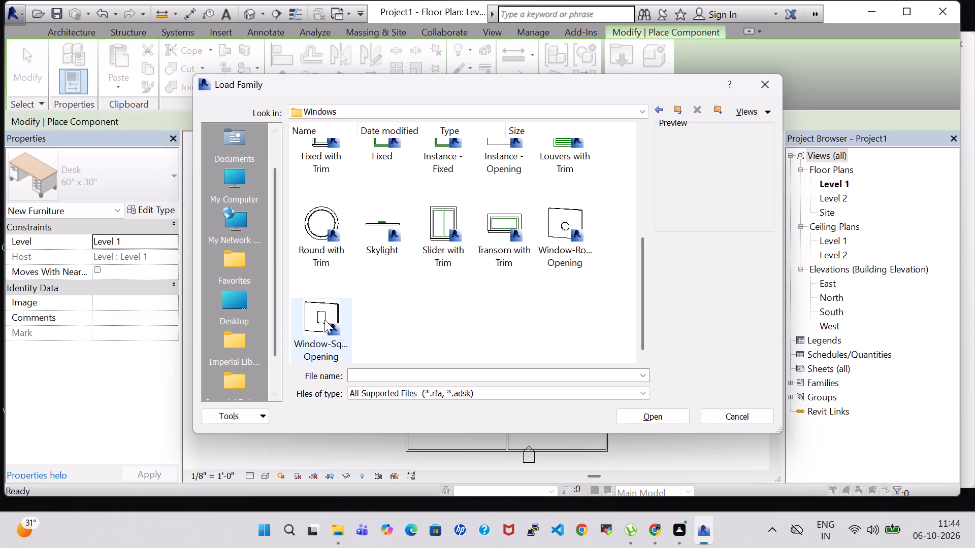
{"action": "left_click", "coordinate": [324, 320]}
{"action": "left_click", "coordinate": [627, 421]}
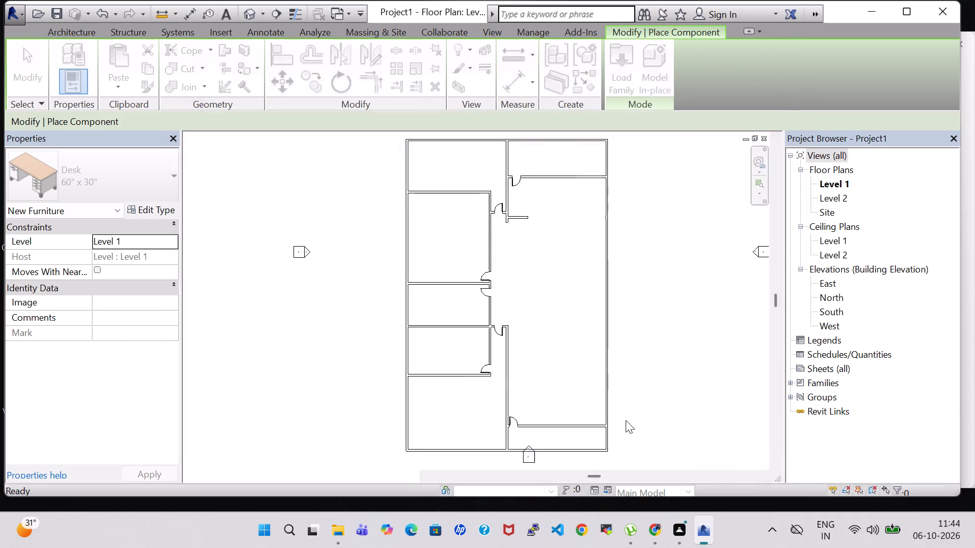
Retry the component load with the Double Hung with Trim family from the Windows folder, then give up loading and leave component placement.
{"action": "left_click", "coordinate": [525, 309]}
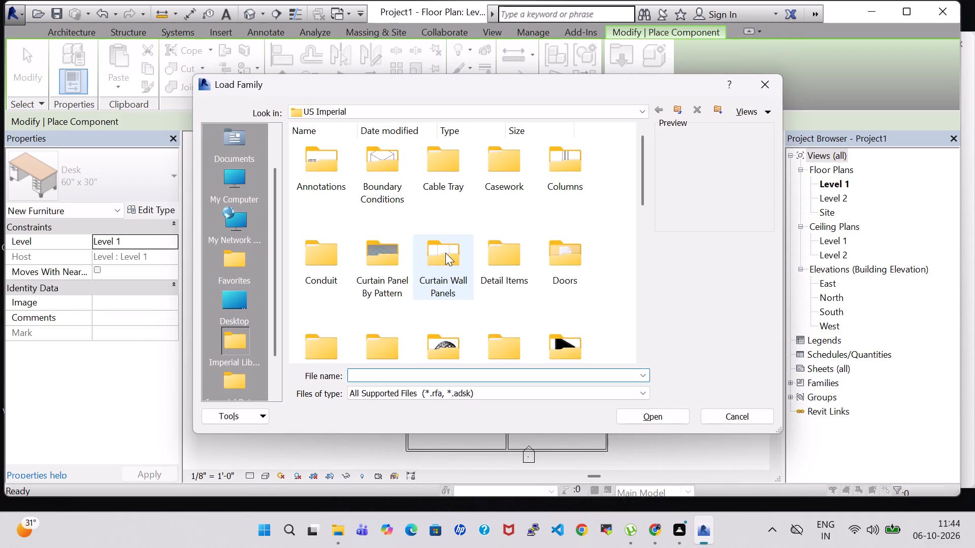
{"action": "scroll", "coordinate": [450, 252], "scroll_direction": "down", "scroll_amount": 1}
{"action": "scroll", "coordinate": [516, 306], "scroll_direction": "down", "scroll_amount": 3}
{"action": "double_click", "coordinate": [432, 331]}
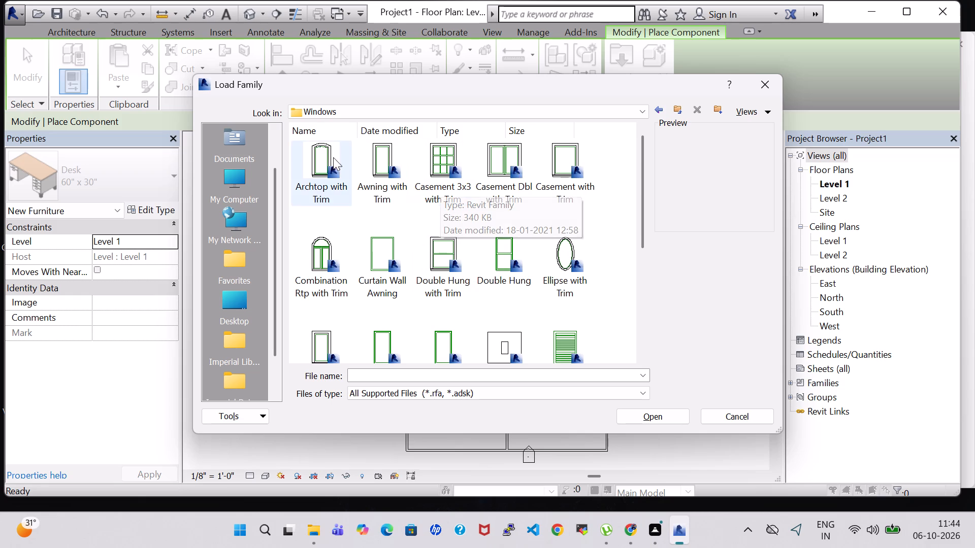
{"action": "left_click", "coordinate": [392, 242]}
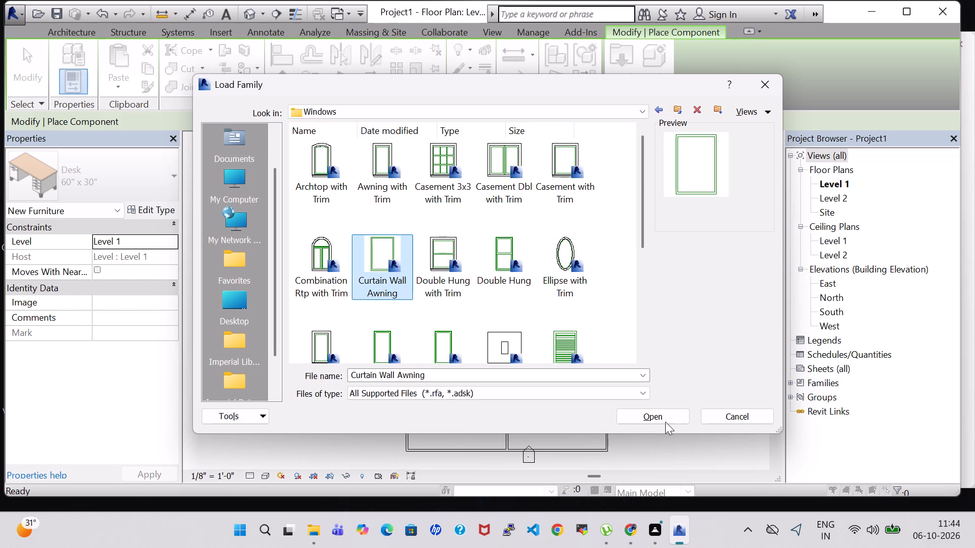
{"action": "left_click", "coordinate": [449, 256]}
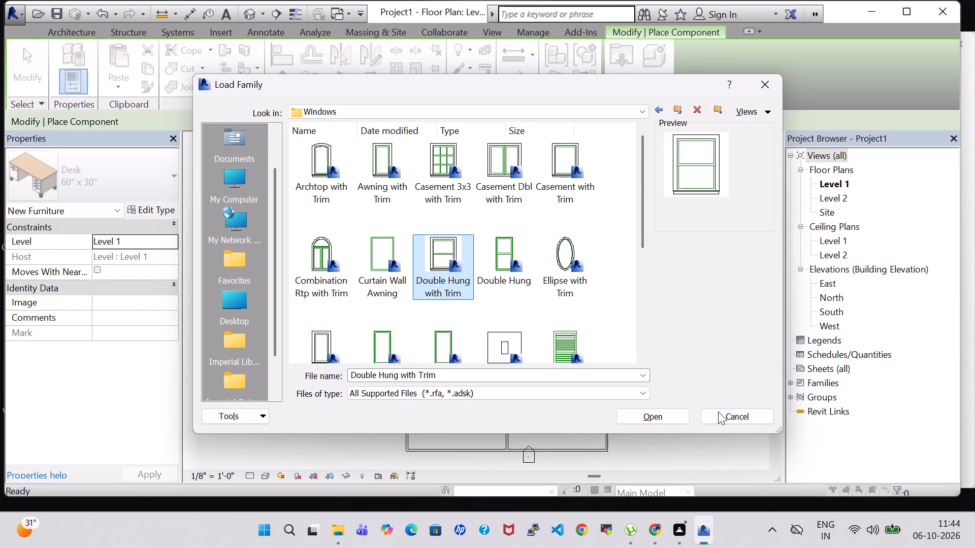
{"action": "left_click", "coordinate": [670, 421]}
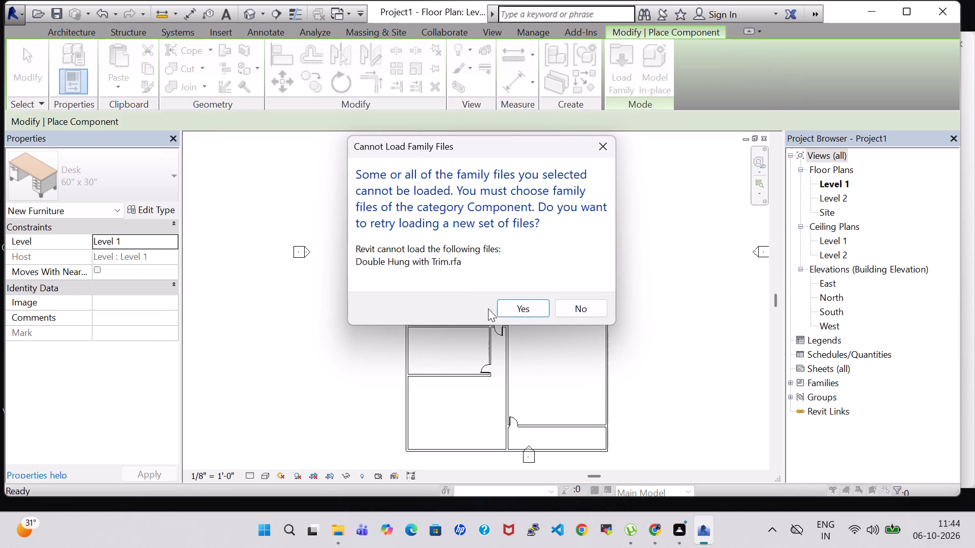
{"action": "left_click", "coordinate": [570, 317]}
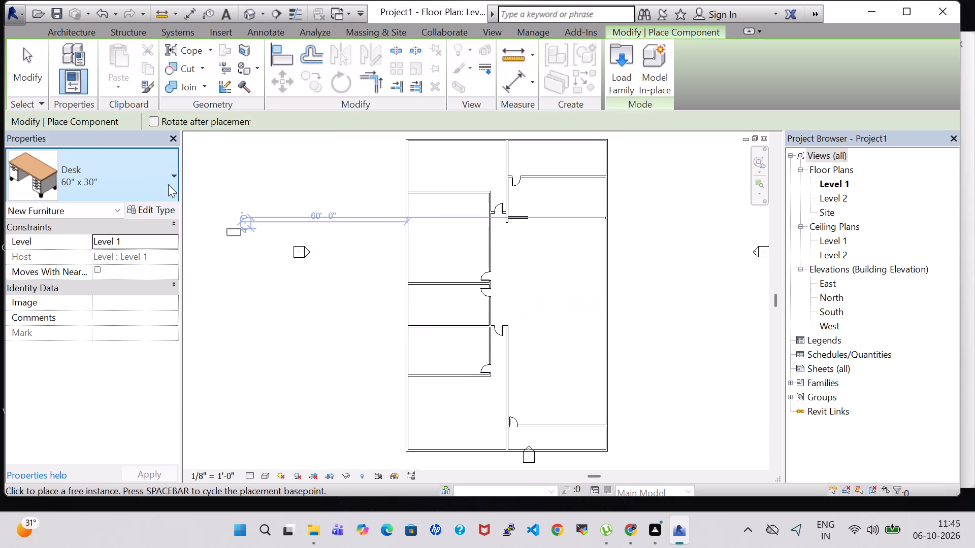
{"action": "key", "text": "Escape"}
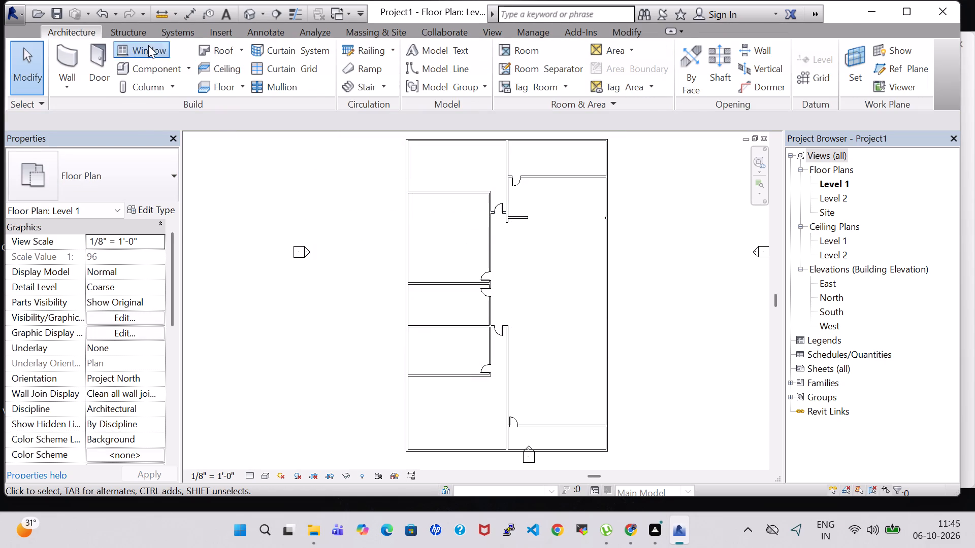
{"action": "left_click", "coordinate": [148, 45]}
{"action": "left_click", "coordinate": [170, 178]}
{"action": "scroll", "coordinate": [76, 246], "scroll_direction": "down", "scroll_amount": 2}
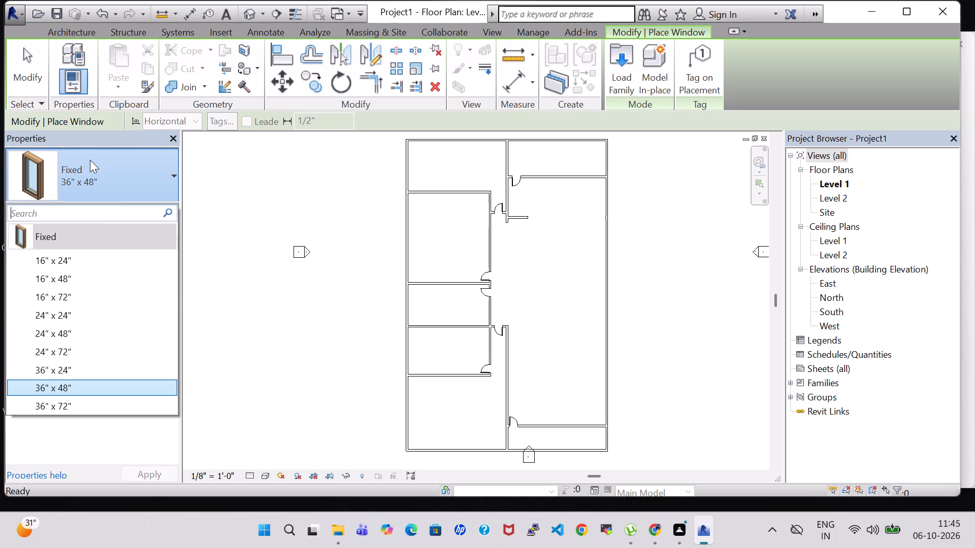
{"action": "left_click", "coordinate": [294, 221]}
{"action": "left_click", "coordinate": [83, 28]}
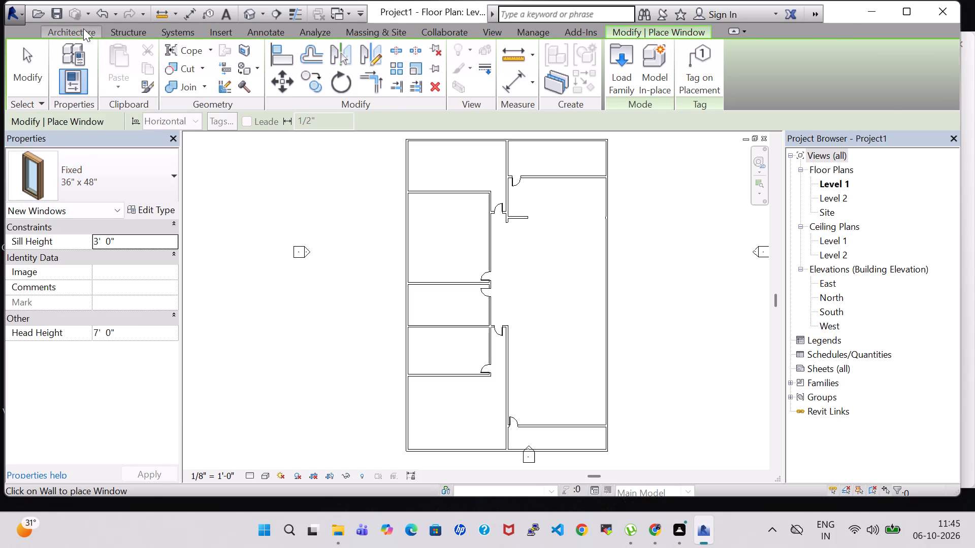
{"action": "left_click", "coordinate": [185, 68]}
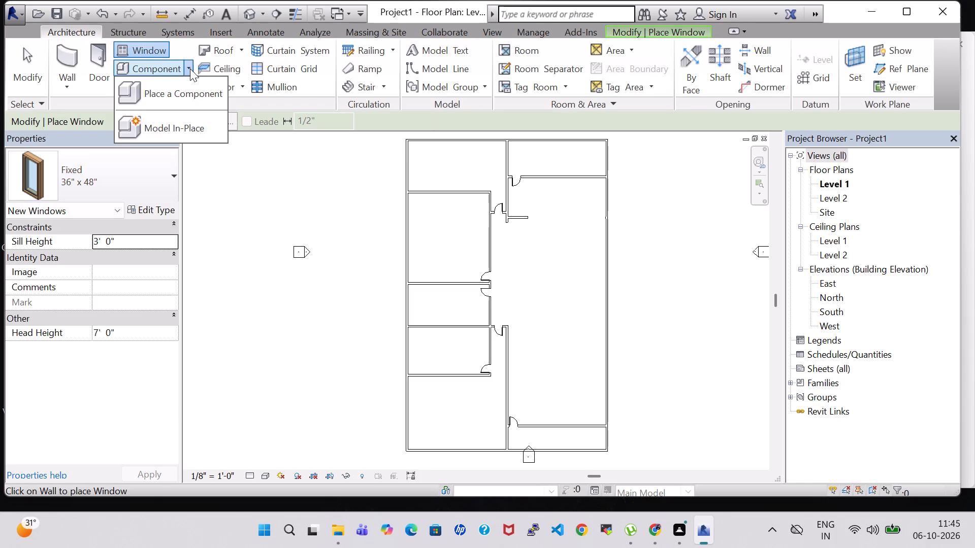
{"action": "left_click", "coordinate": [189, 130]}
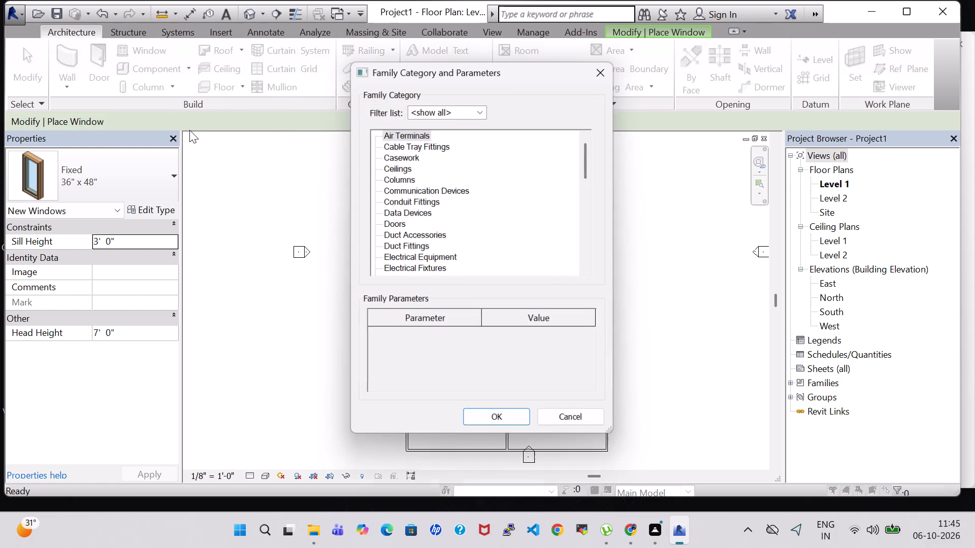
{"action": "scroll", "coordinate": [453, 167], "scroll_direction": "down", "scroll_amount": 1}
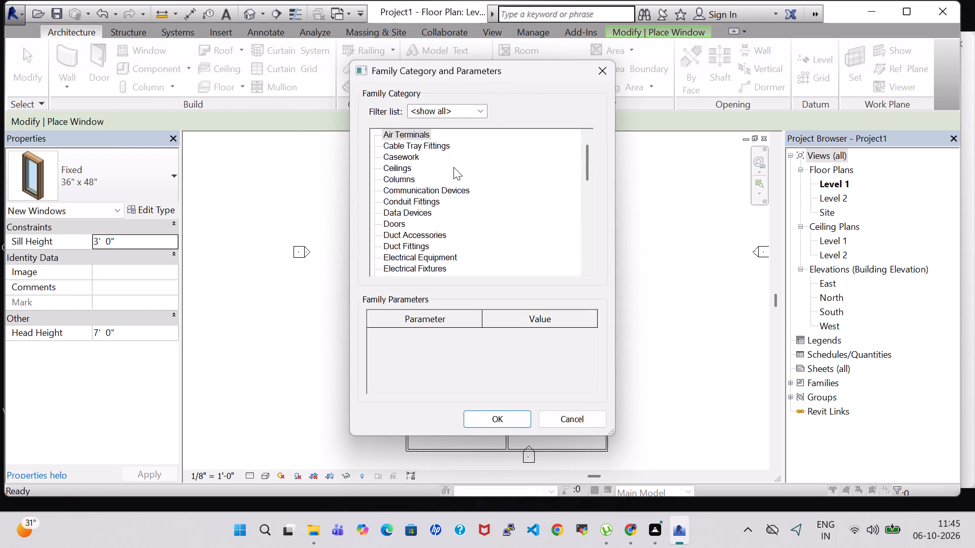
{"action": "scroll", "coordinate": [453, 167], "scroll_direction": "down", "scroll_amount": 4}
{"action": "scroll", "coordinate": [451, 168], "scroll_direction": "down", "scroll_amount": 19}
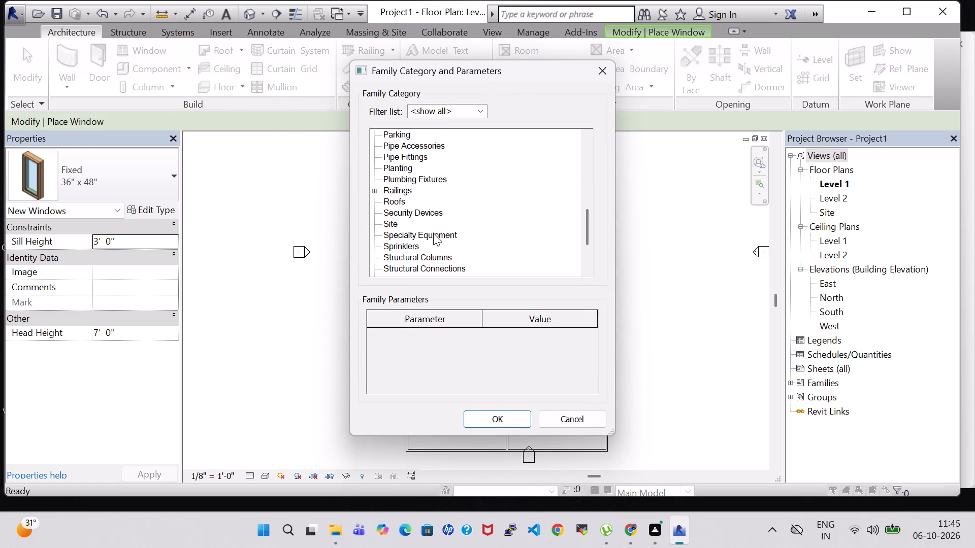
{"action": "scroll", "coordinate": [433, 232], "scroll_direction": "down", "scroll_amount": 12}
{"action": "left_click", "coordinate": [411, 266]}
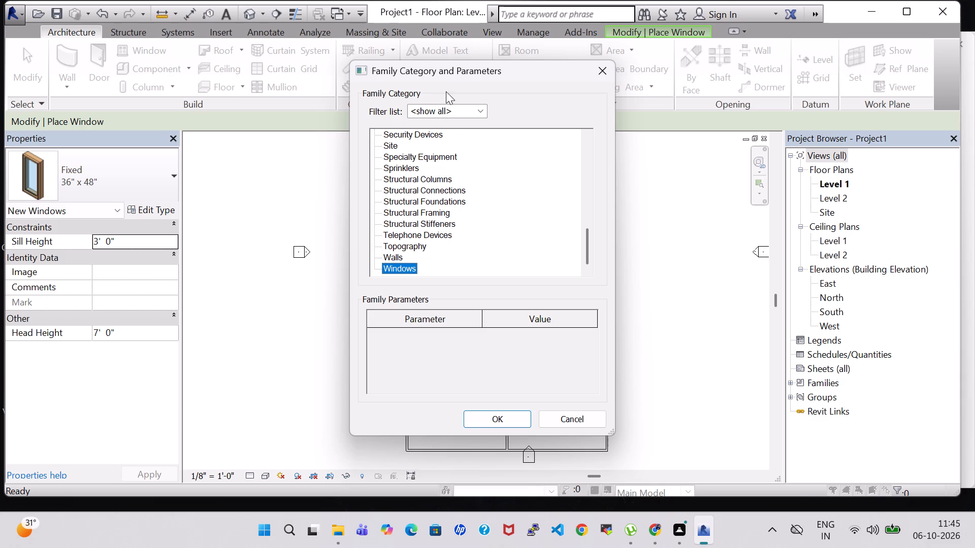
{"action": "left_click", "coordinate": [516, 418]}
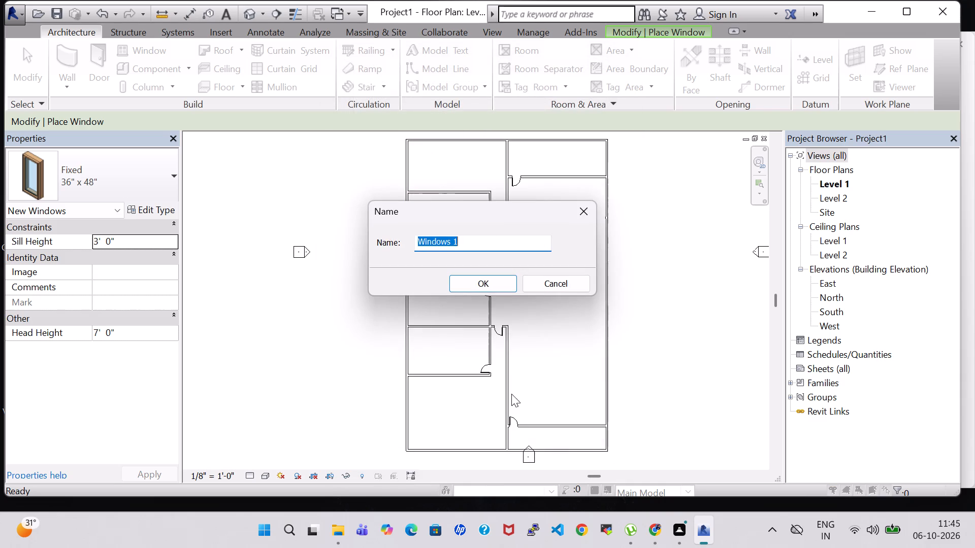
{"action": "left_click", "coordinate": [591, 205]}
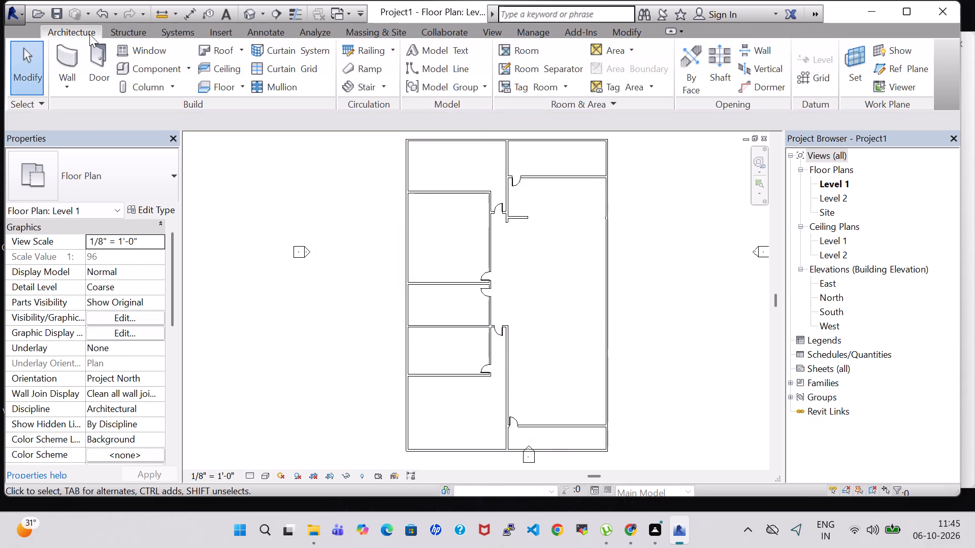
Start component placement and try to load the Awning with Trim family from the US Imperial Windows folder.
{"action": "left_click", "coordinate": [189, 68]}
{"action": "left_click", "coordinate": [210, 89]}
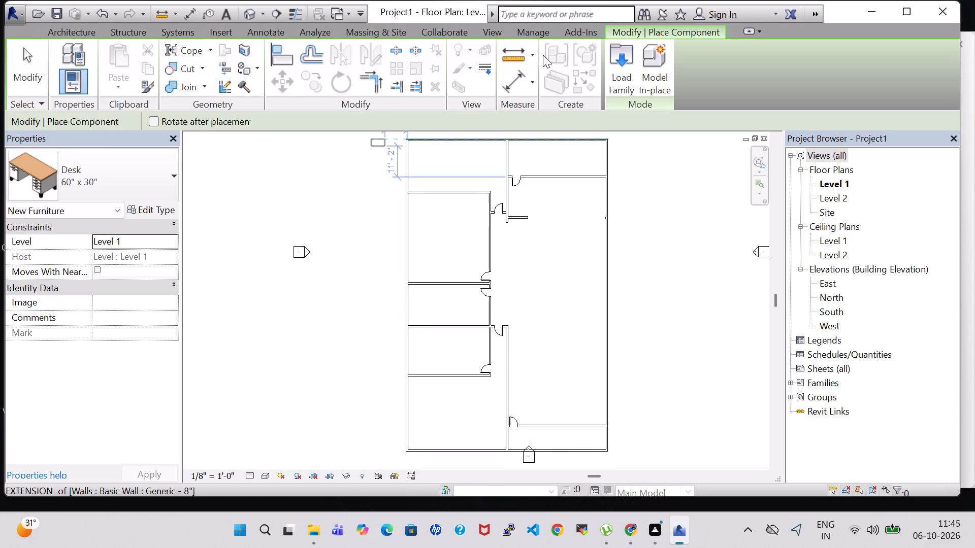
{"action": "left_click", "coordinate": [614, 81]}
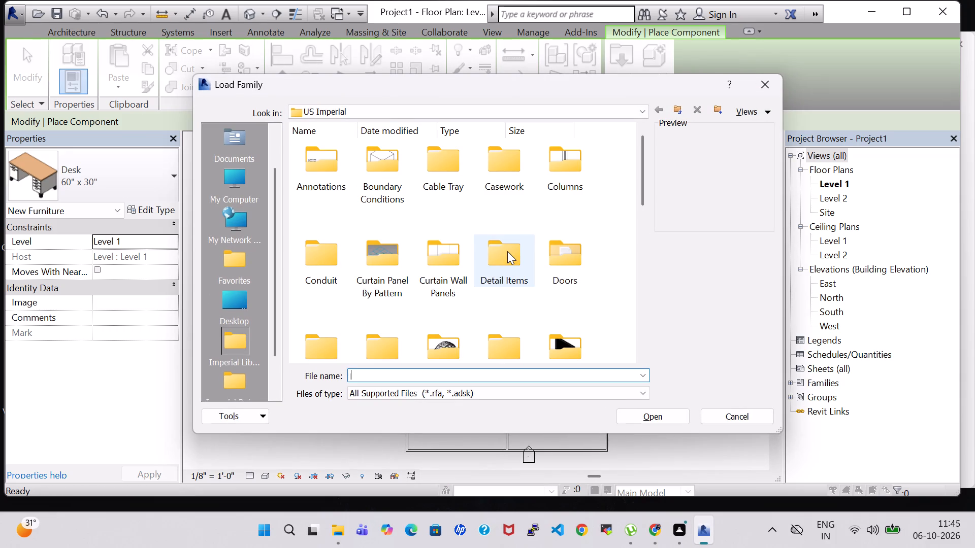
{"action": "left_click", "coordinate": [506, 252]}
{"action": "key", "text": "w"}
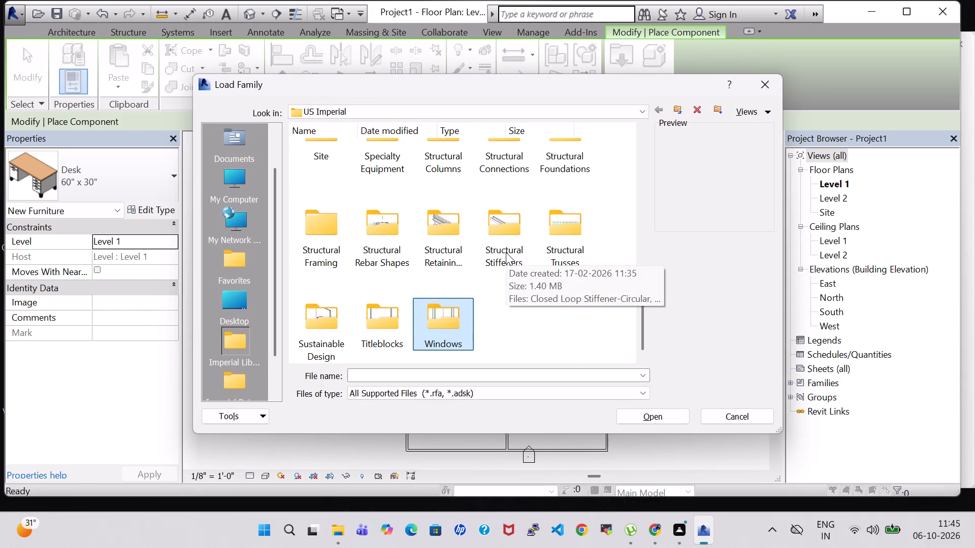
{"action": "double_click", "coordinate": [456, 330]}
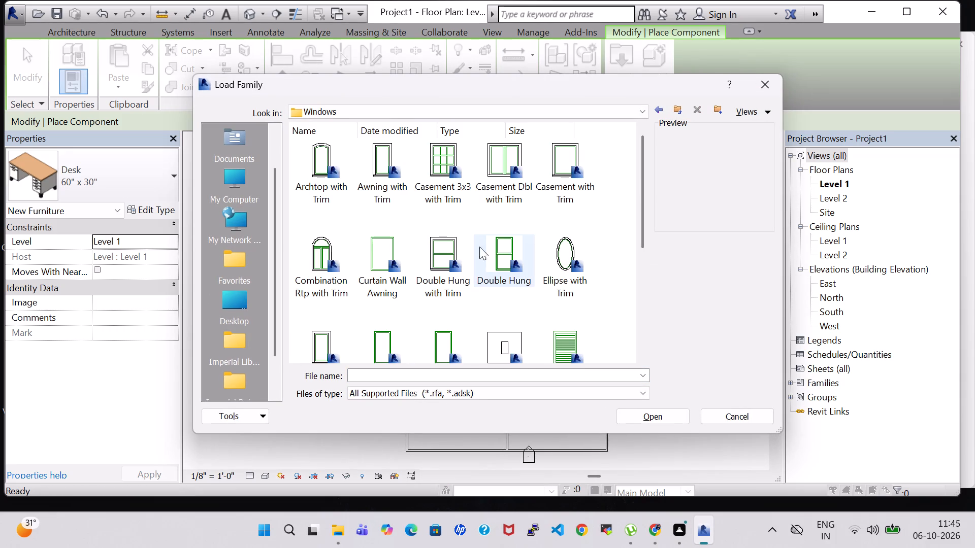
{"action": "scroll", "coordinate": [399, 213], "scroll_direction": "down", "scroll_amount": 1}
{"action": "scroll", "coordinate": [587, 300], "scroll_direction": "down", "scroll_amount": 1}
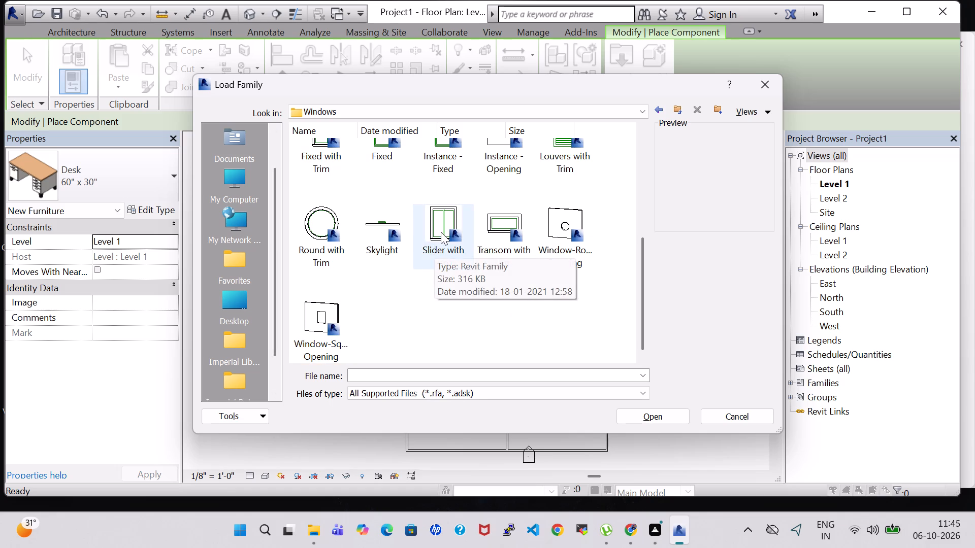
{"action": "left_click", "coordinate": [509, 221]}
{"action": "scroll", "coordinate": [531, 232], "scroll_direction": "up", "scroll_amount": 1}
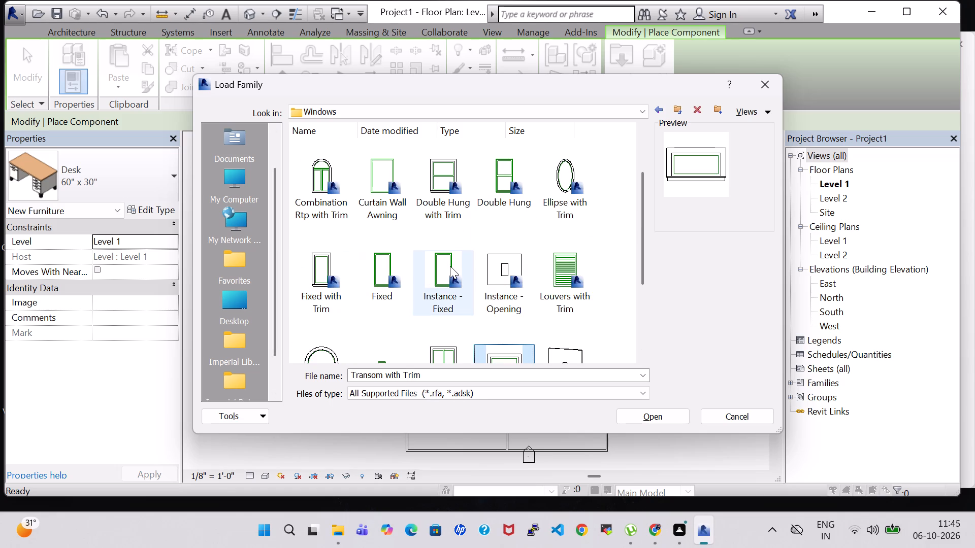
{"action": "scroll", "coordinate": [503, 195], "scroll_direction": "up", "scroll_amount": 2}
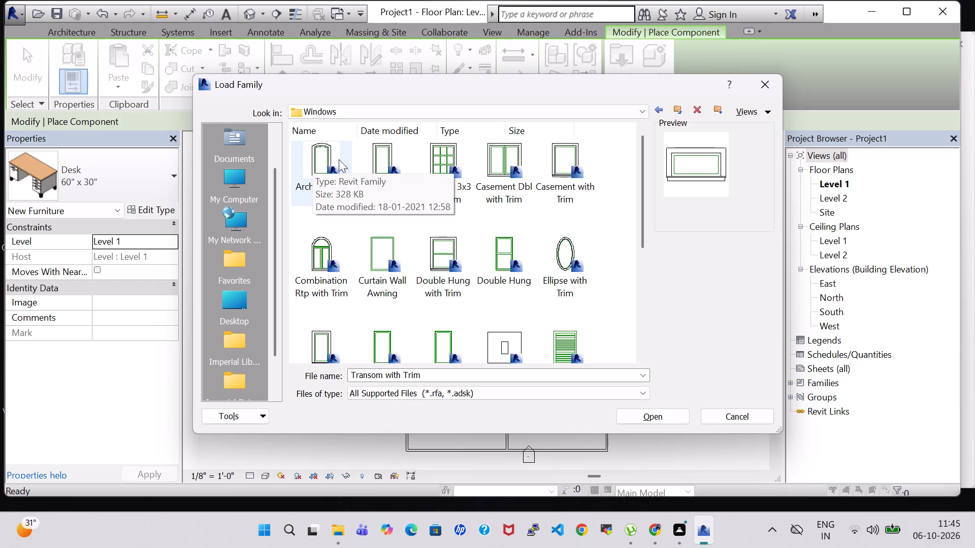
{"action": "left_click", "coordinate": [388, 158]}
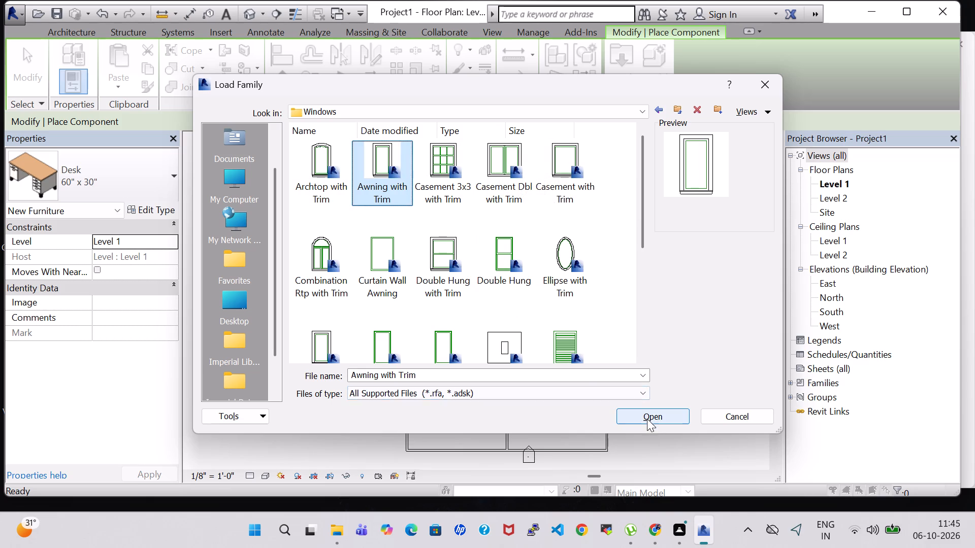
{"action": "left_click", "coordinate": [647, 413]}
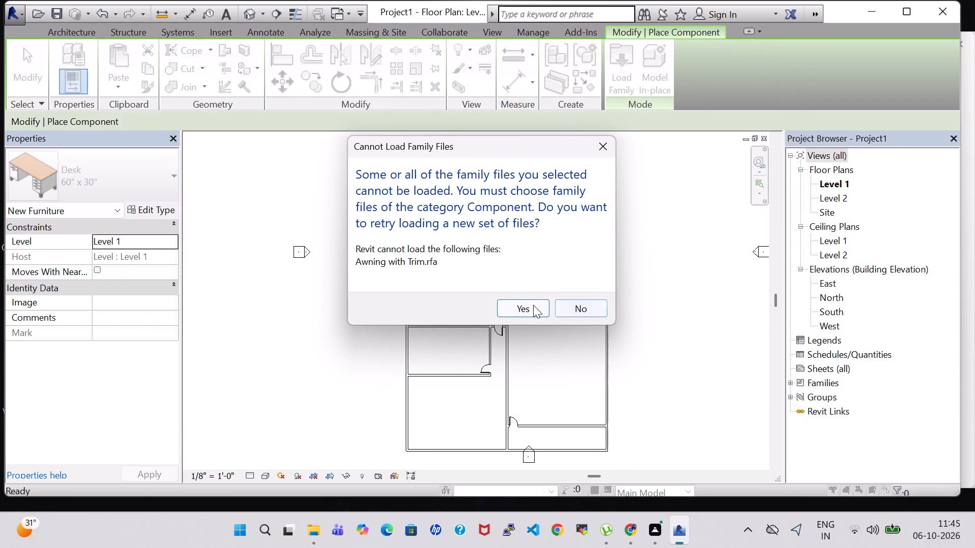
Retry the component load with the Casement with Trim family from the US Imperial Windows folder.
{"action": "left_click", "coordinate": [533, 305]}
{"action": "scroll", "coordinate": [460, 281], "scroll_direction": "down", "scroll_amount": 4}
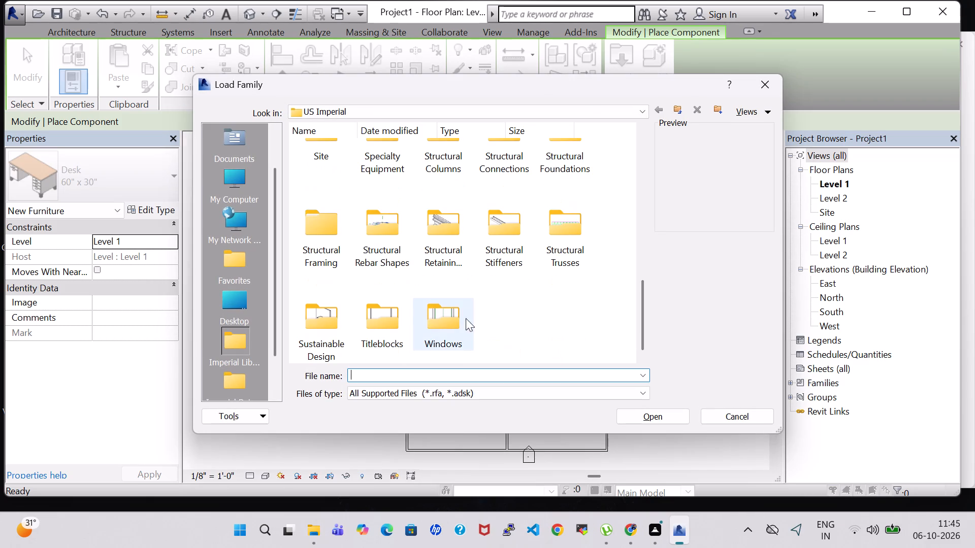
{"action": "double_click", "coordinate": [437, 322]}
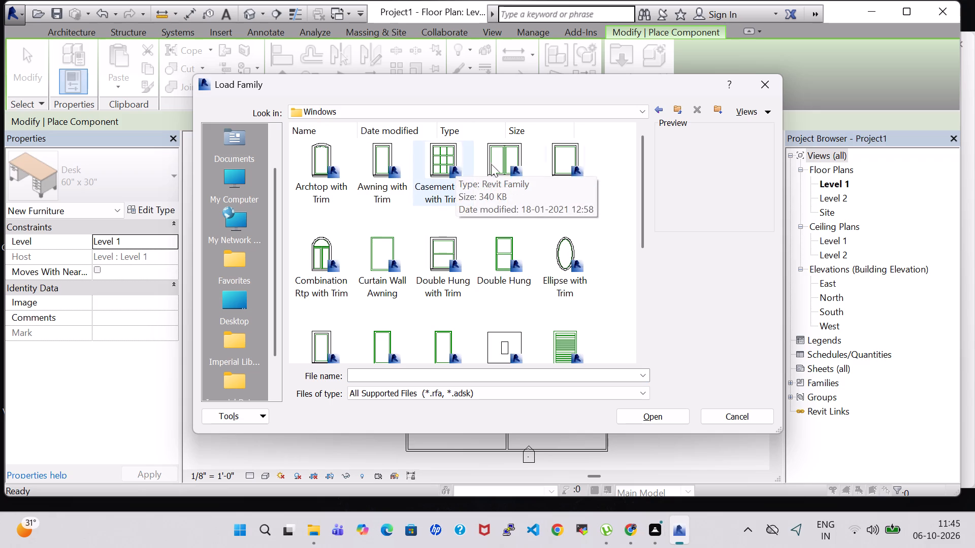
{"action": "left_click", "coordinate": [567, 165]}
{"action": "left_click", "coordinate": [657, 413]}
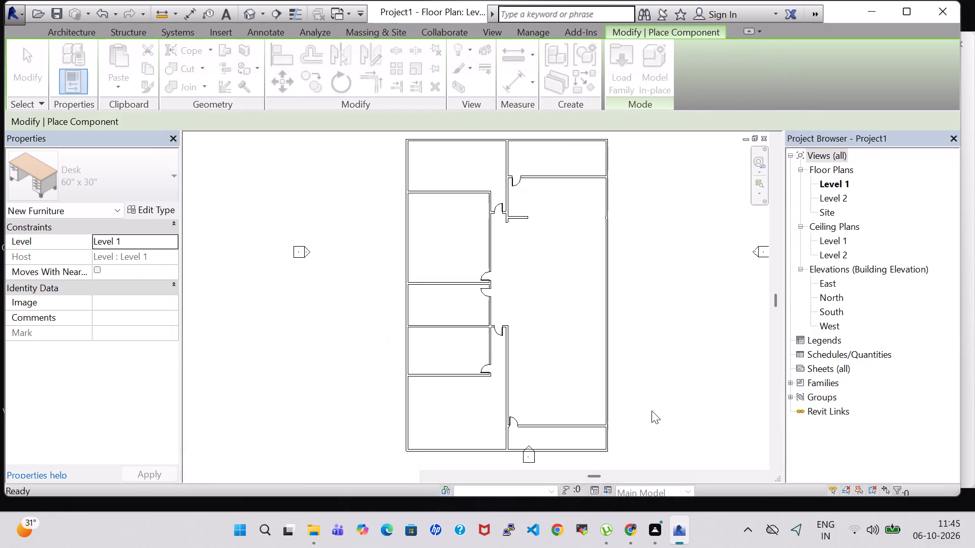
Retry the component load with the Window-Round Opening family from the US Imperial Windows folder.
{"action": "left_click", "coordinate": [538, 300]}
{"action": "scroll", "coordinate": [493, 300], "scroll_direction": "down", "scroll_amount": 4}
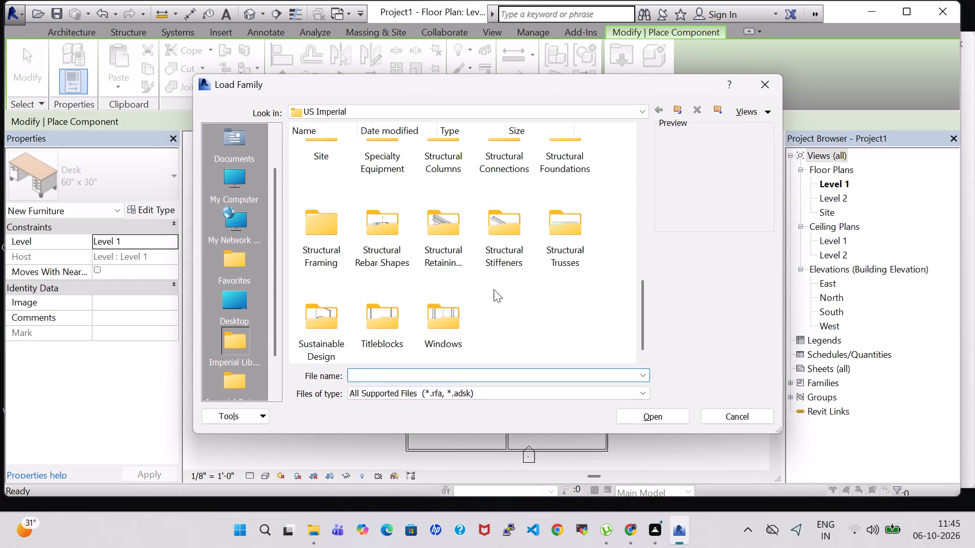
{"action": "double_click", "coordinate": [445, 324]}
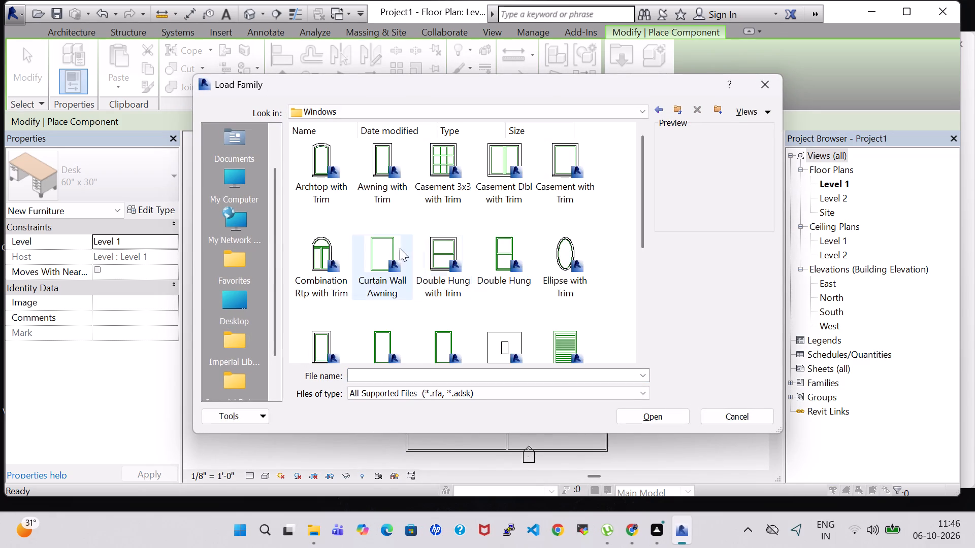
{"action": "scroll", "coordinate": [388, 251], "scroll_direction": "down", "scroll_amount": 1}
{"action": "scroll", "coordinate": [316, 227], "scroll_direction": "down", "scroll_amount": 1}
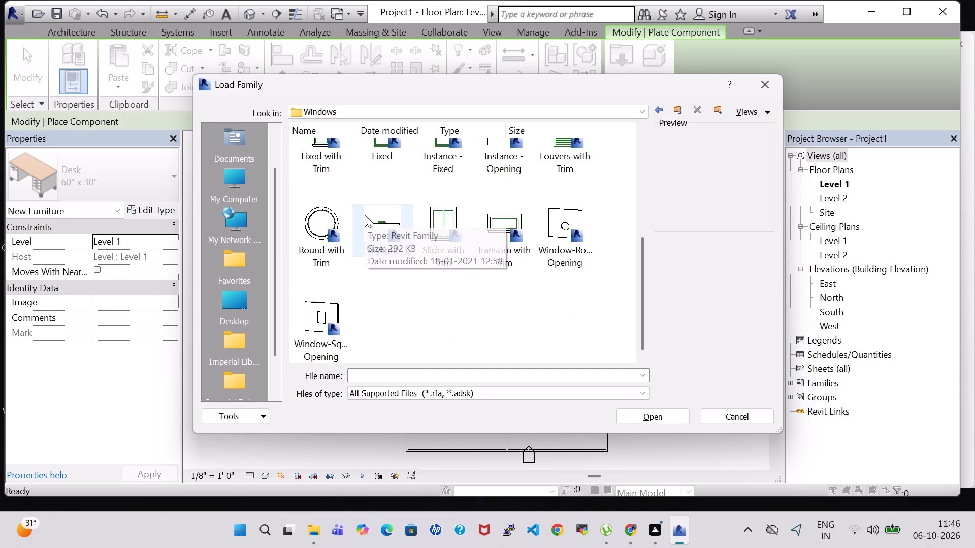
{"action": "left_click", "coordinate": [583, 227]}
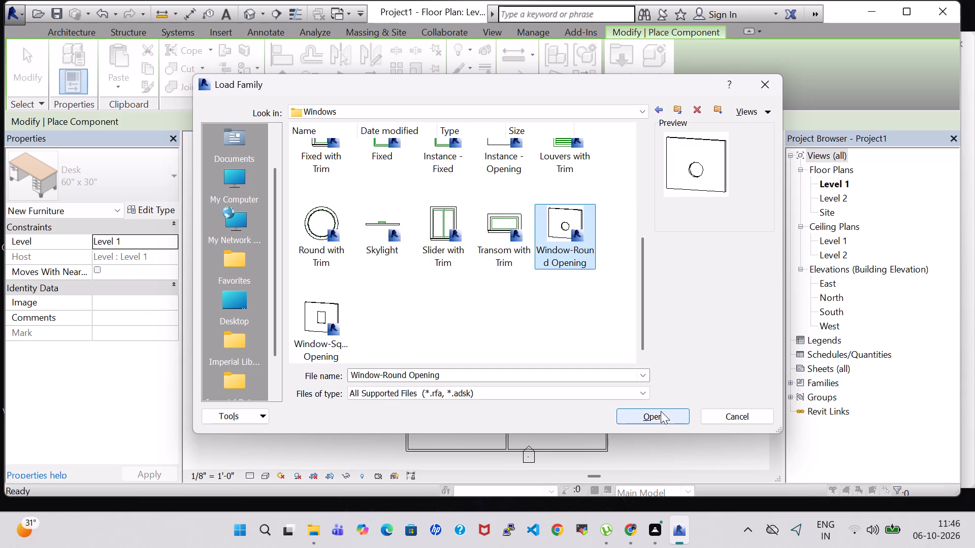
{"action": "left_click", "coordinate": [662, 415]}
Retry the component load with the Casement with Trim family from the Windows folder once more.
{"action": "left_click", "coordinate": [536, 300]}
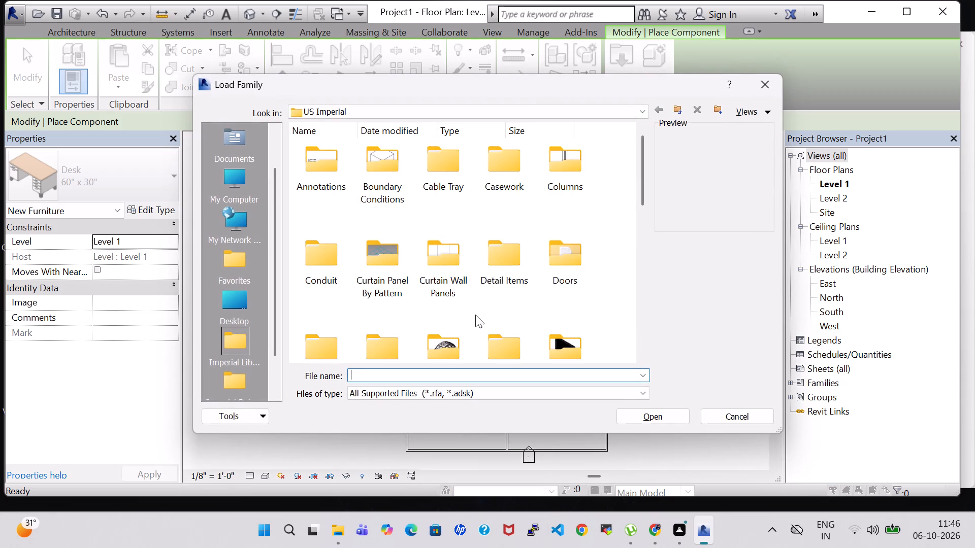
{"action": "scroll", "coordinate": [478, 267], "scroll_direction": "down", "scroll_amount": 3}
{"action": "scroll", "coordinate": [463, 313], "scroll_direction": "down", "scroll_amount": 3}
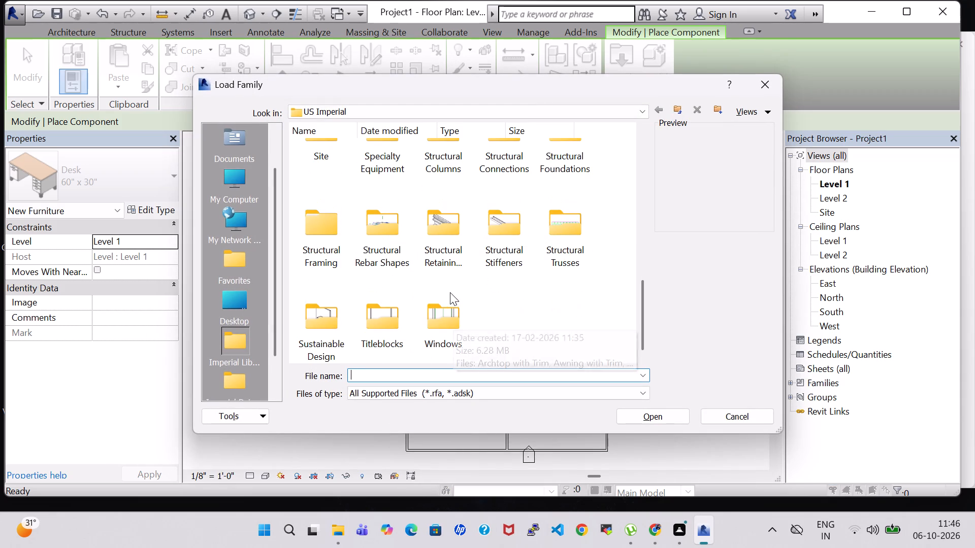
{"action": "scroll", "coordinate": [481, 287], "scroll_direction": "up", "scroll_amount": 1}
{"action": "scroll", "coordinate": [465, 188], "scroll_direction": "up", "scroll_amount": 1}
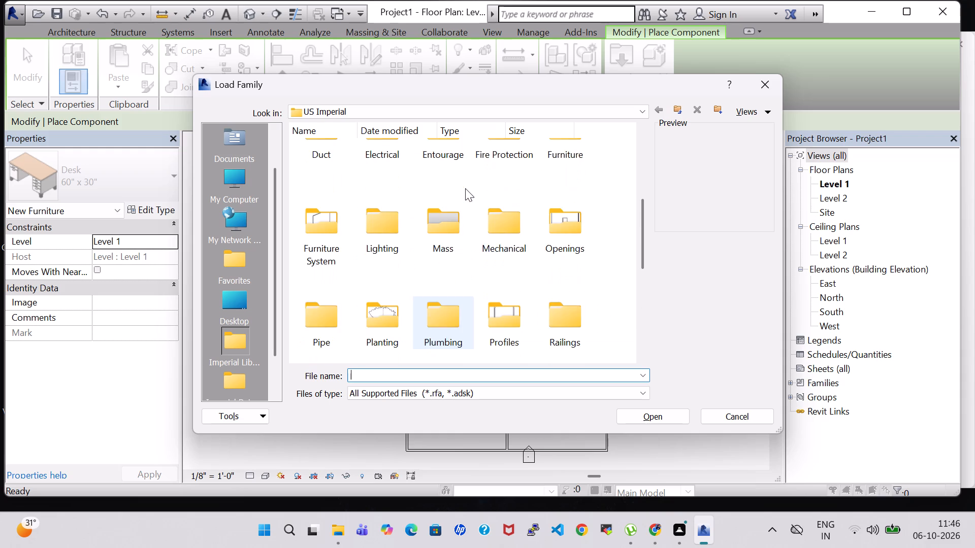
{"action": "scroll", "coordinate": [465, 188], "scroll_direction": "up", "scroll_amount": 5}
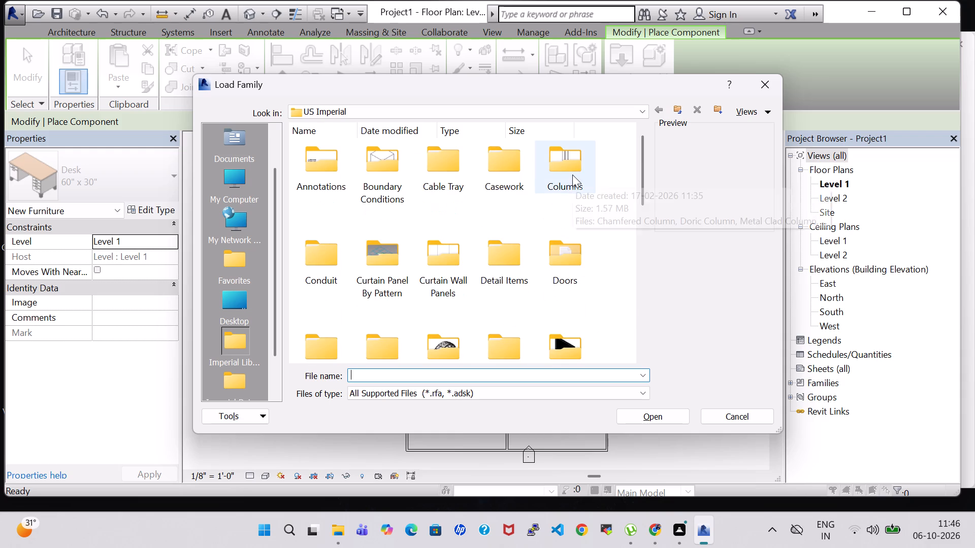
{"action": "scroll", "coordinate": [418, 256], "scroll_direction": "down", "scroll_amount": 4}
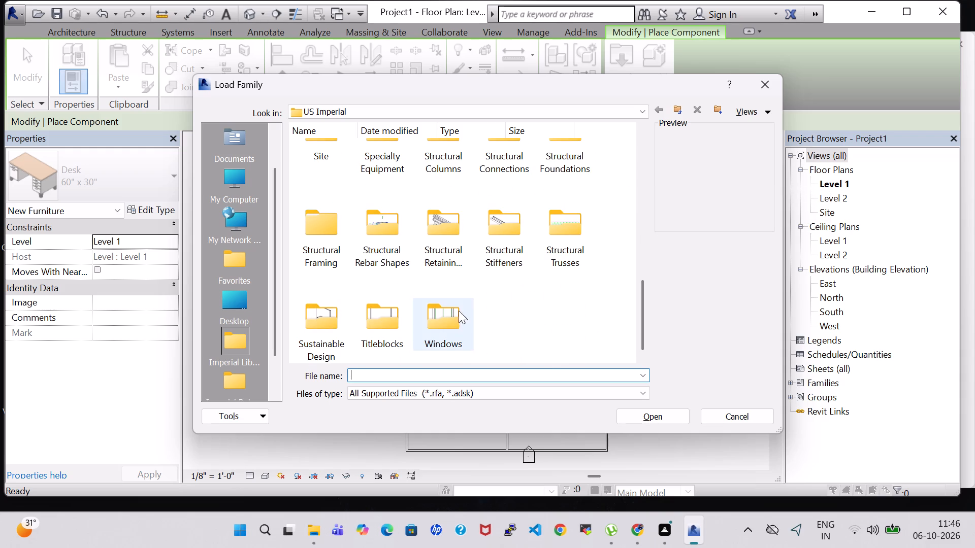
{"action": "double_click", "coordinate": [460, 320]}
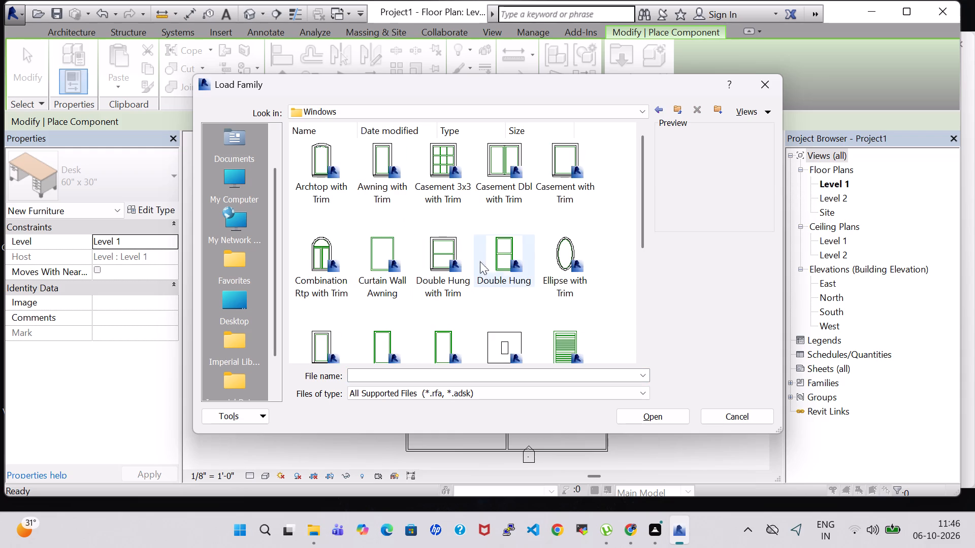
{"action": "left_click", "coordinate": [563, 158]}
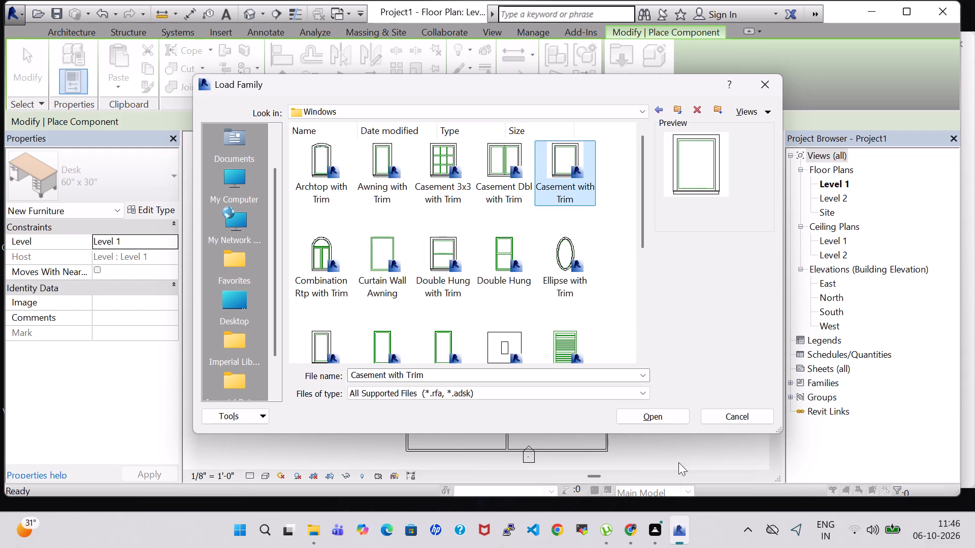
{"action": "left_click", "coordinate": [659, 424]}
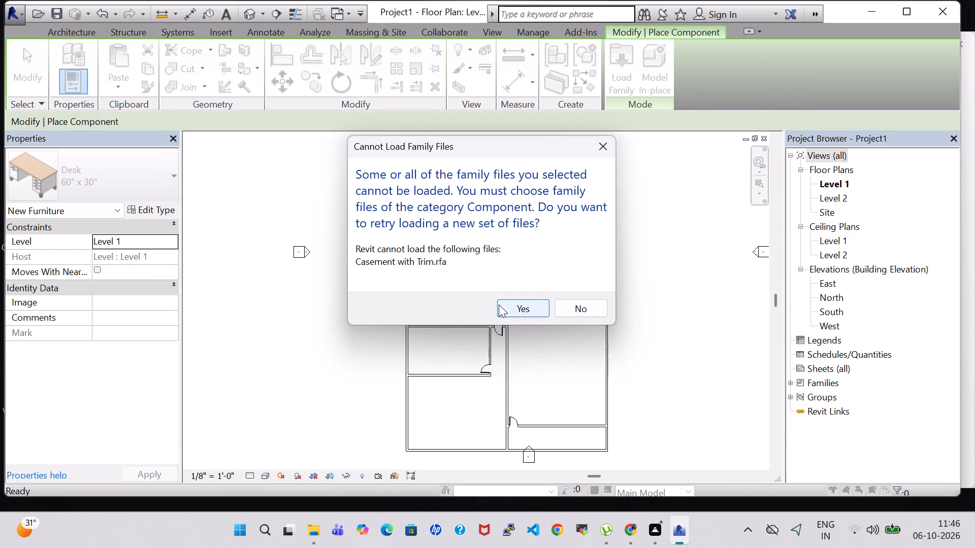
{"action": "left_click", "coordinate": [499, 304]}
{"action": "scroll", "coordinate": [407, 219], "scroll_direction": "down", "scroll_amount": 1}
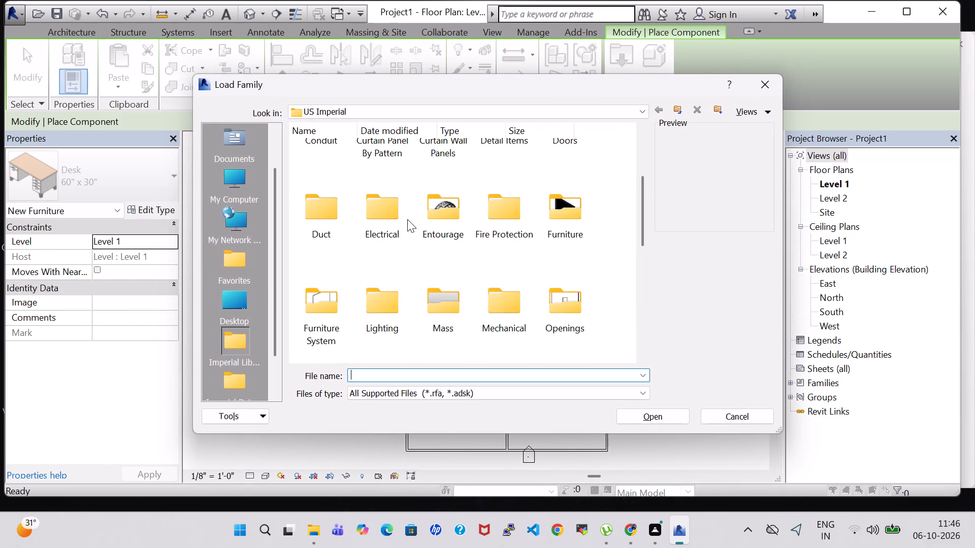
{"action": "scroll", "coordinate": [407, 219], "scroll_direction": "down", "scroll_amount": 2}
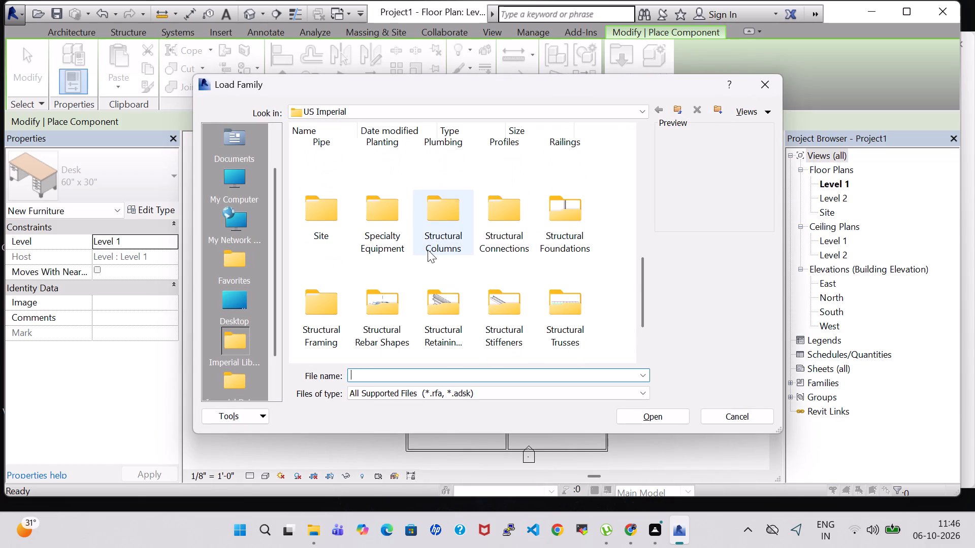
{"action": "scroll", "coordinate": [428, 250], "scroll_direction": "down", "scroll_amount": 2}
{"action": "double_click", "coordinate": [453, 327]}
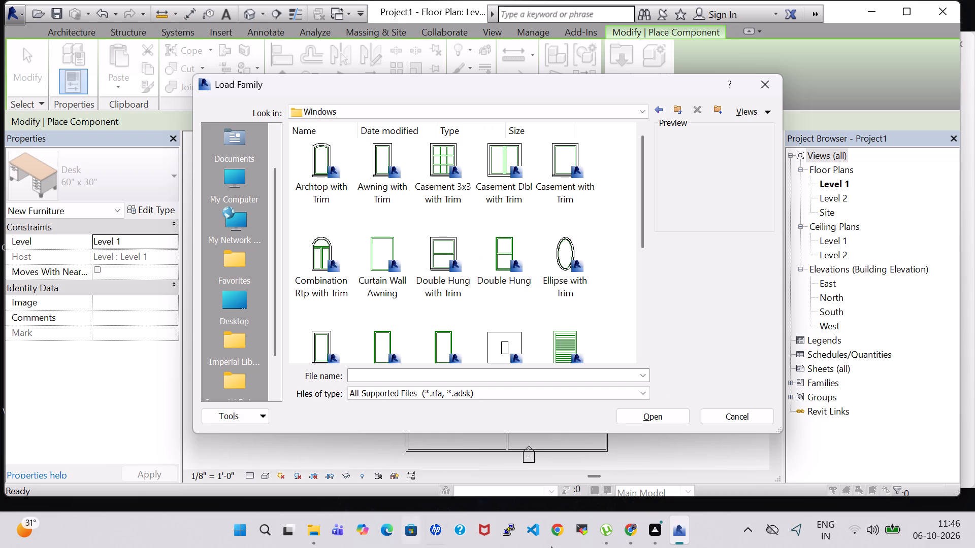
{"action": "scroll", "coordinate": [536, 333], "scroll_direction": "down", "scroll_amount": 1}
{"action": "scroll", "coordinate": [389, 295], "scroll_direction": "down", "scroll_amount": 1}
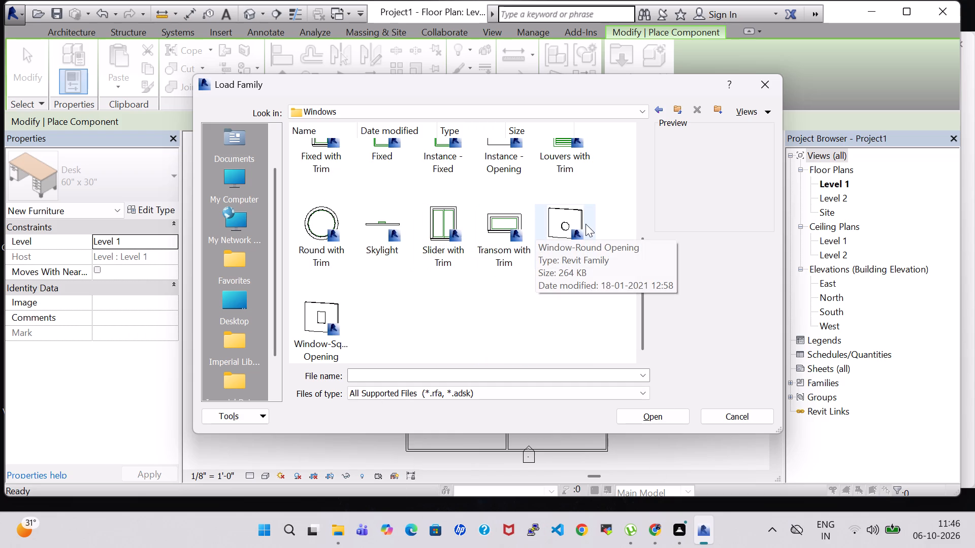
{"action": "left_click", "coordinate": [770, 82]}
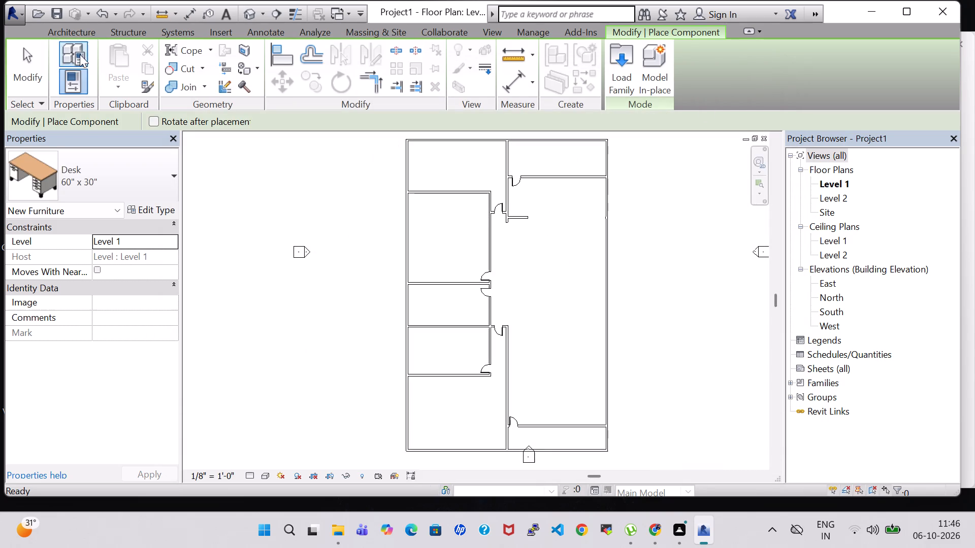
Place three Fixed 36" x 48" windows about 3'-6" apart in the west exterior wall of the northwest room.
{"action": "left_click", "coordinate": [79, 29]}
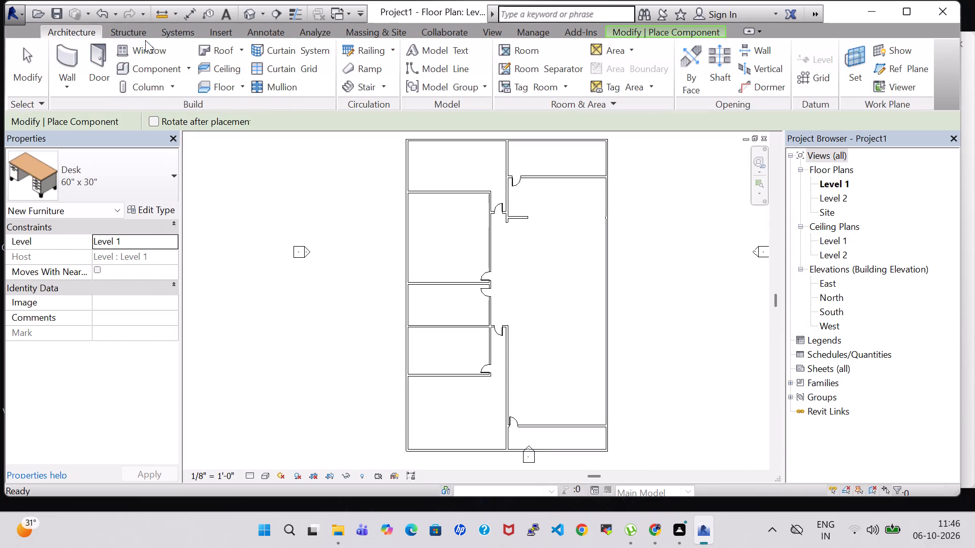
{"action": "left_click", "coordinate": [150, 47]}
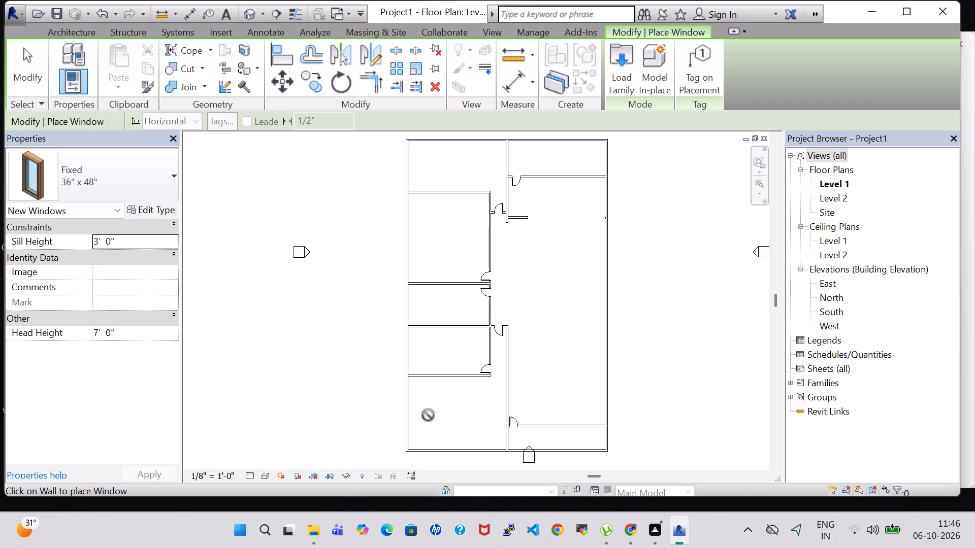
{"action": "scroll", "coordinate": [404, 164], "scroll_direction": "up", "scroll_amount": 5}
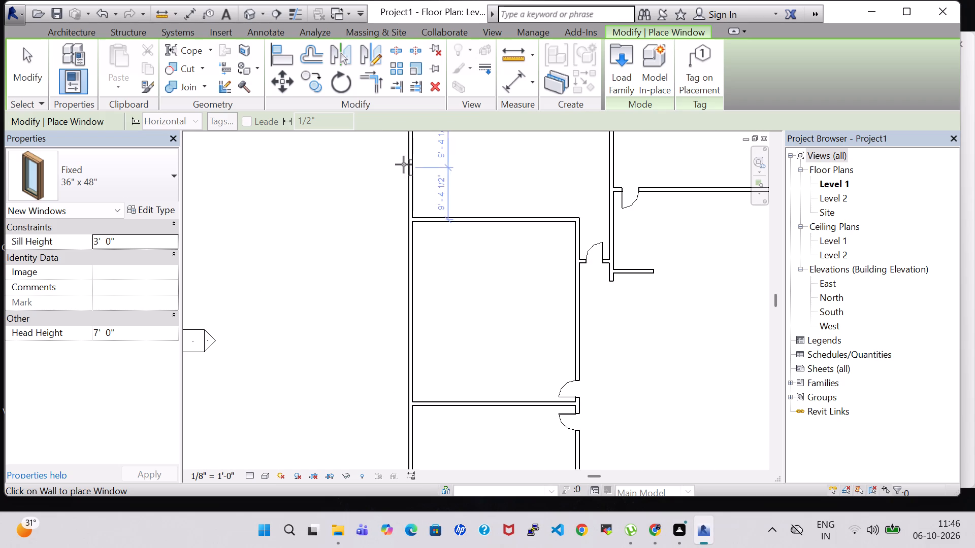
{"action": "middle_click_drag", "start_coordinate": [512, 159], "coordinate": [511, 260]}
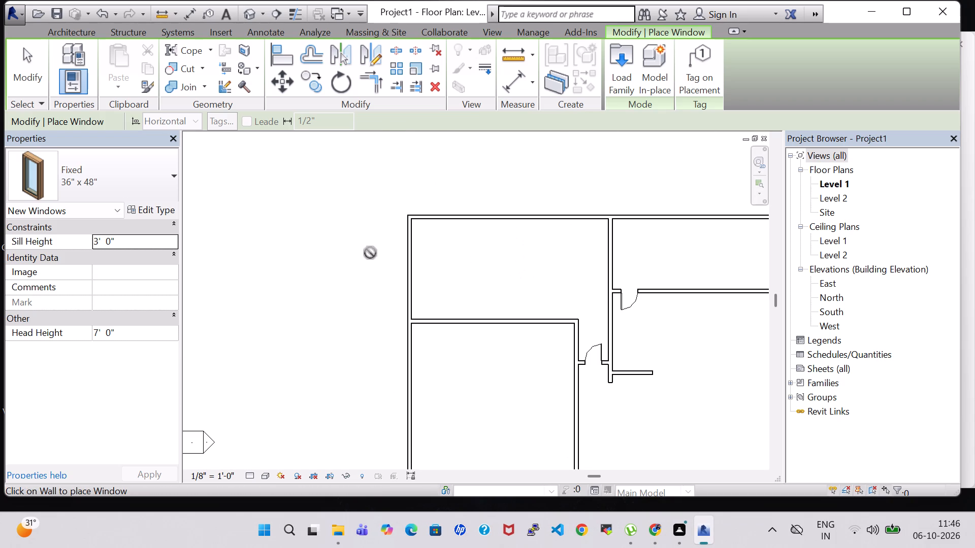
{"action": "left_click", "coordinate": [410, 252]}
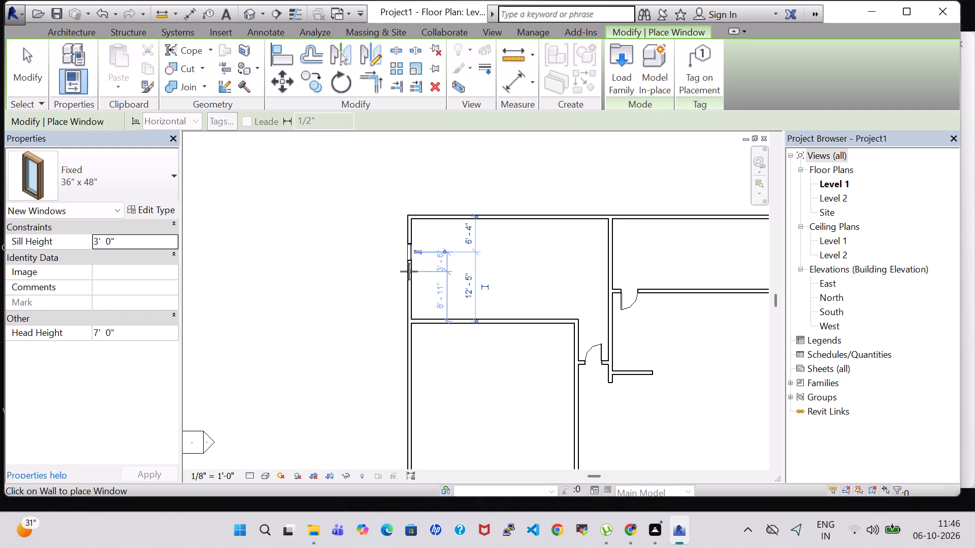
{"action": "left_click", "coordinate": [409, 271]}
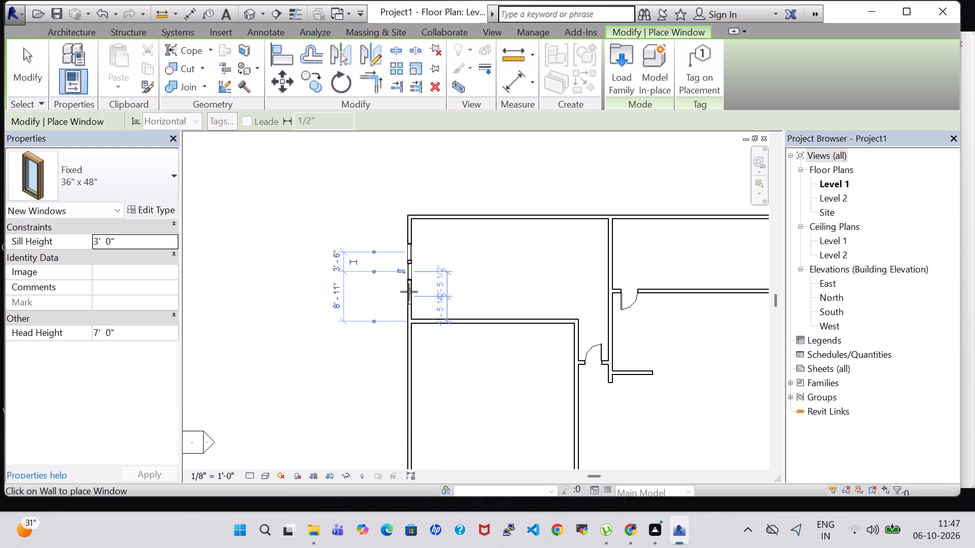
{"action": "scroll", "coordinate": [409, 292], "scroll_direction": "up", "scroll_amount": 6}
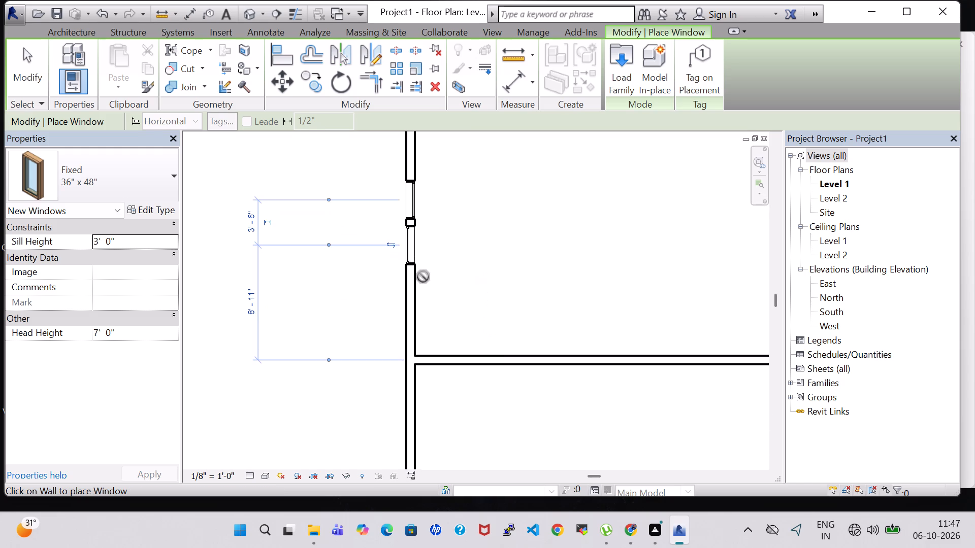
{"action": "left_click", "coordinate": [408, 291]}
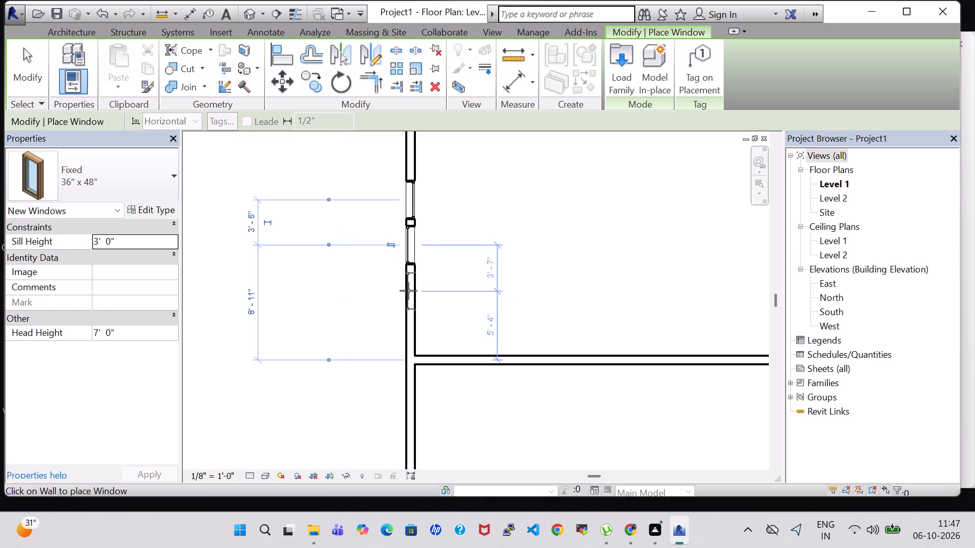
{"action": "key", "text": "Escape"}
Place four Fixed 36" x 48" windows in the northwest room's north exterior wall, the first about 9'-9" from the west wall.
{"action": "scroll", "coordinate": [467, 227], "scroll_direction": "down", "scroll_amount": 2}
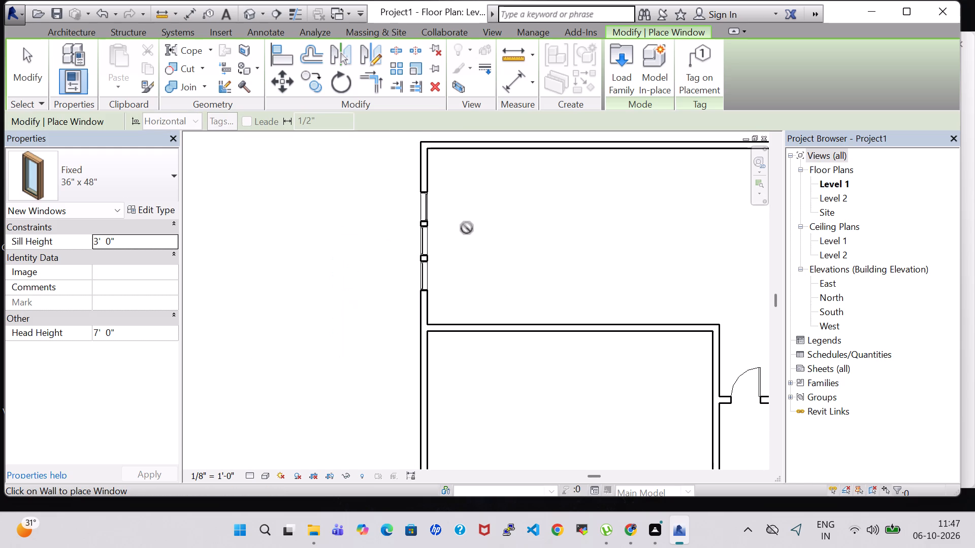
{"action": "middle_click_drag", "start_coordinate": [544, 158], "coordinate": [501, 193]}
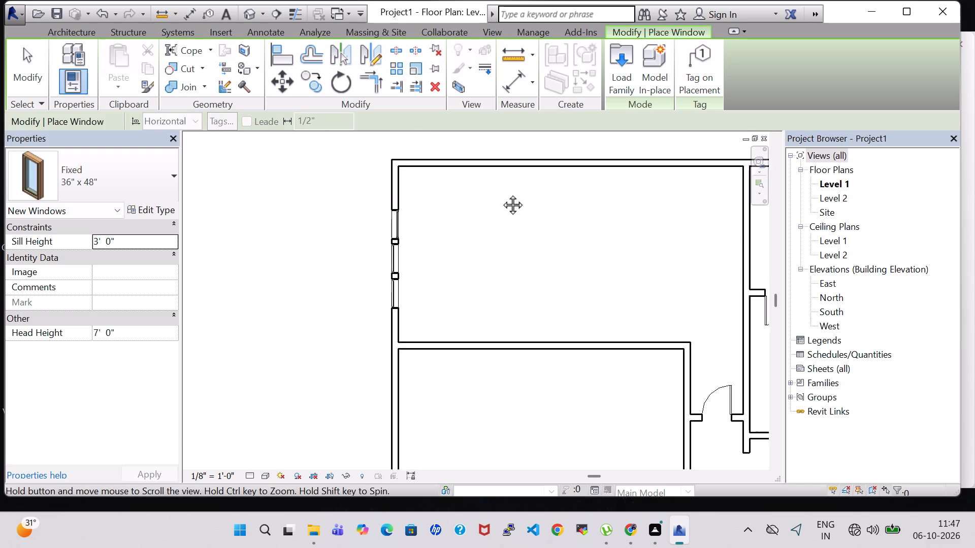
{"action": "middle_click_drag", "start_coordinate": [501, 193], "coordinate": [492, 211]}
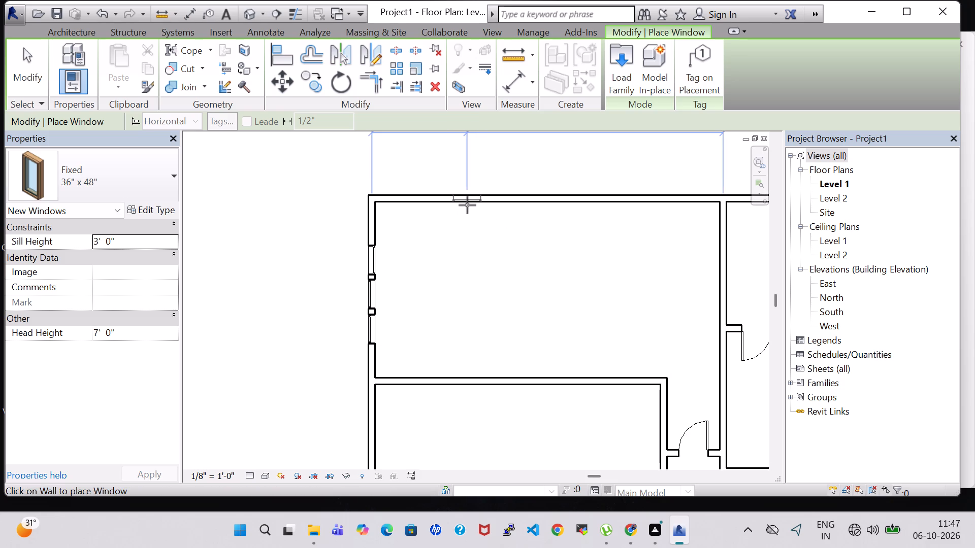
{"action": "left_click", "coordinate": [467, 205]}
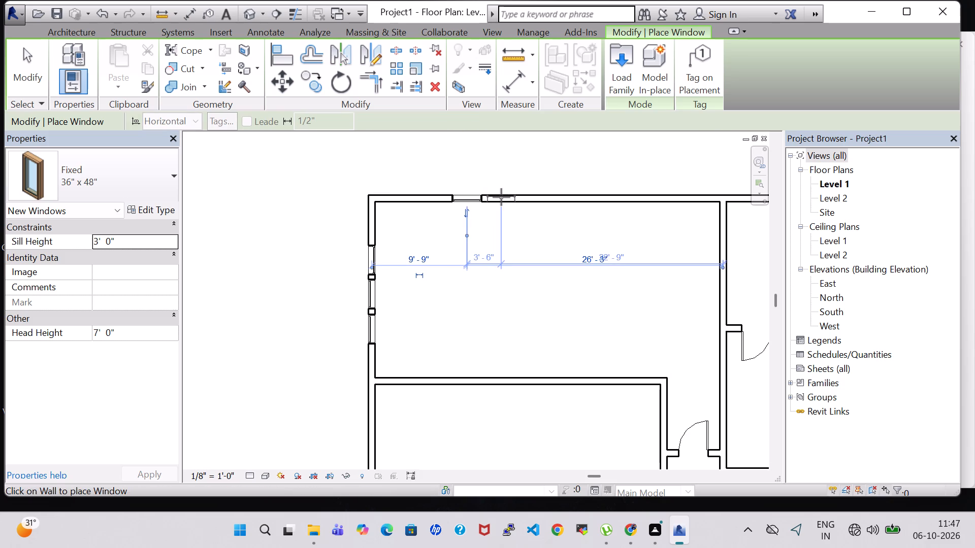
{"action": "left_click", "coordinate": [501, 197]}
{"action": "left_click", "coordinate": [547, 197]}
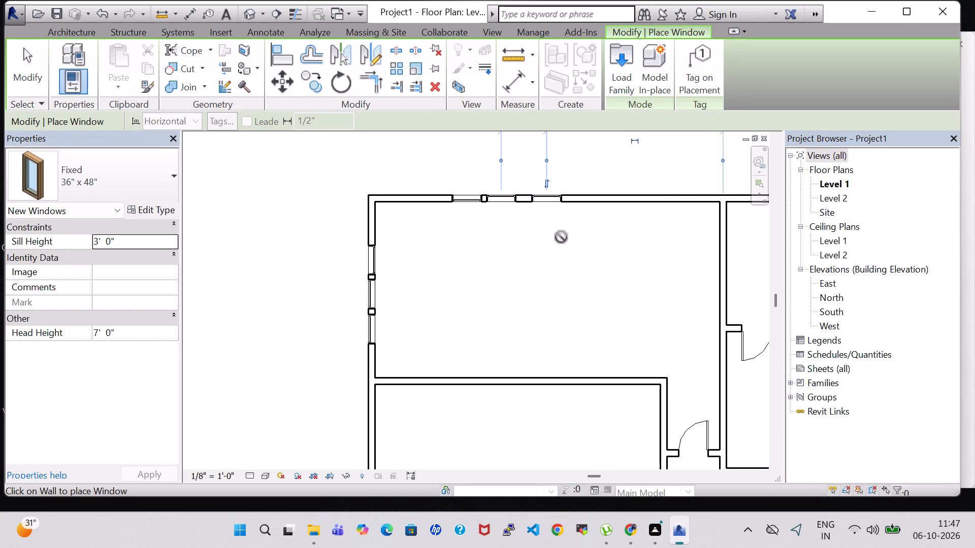
{"action": "left_click", "coordinate": [581, 203]}
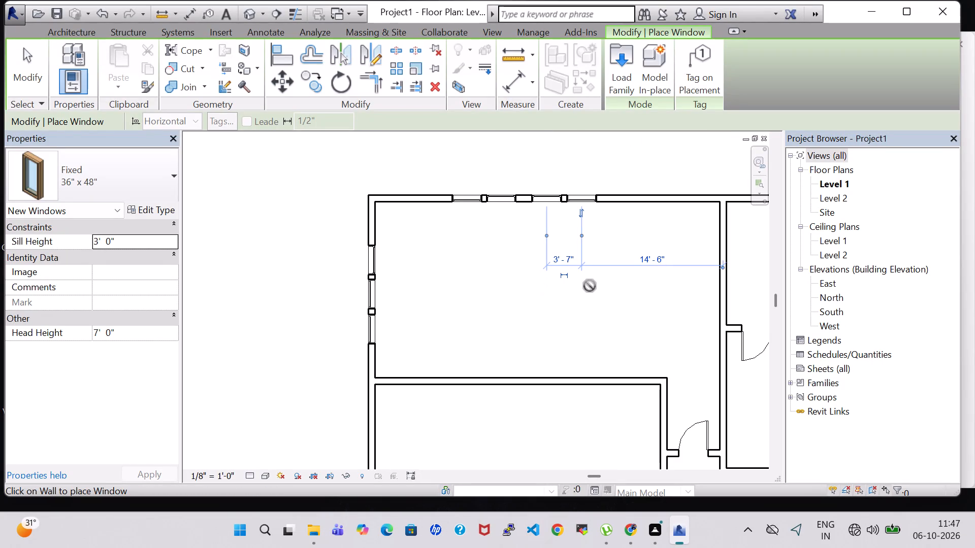
Place two Fixed 36" x 48" windows about 4'-2" apart in the northeast room's south partition, starting about 6'-5" east of its door.
{"action": "middle_click_drag", "start_coordinate": [504, 302], "coordinate": [322, 304]}
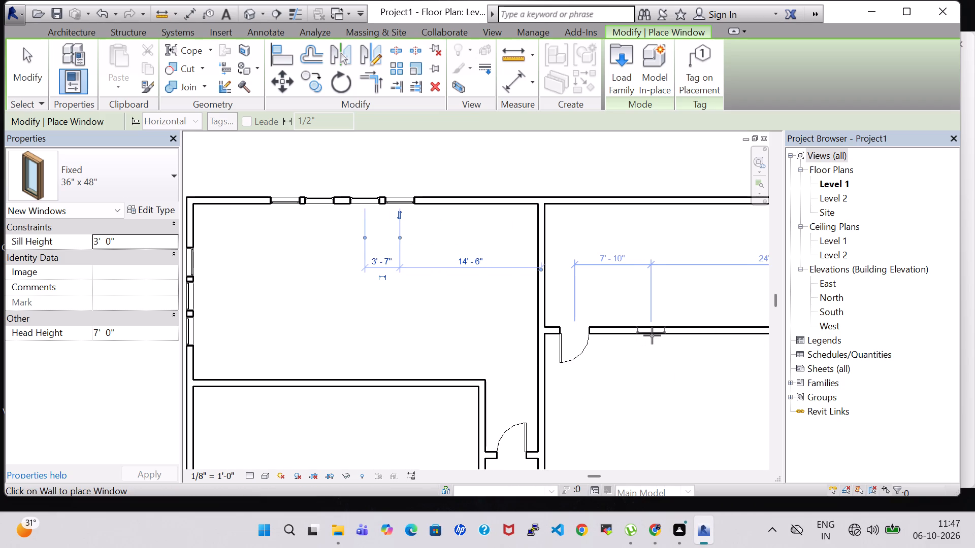
{"action": "left_click", "coordinate": [637, 336]}
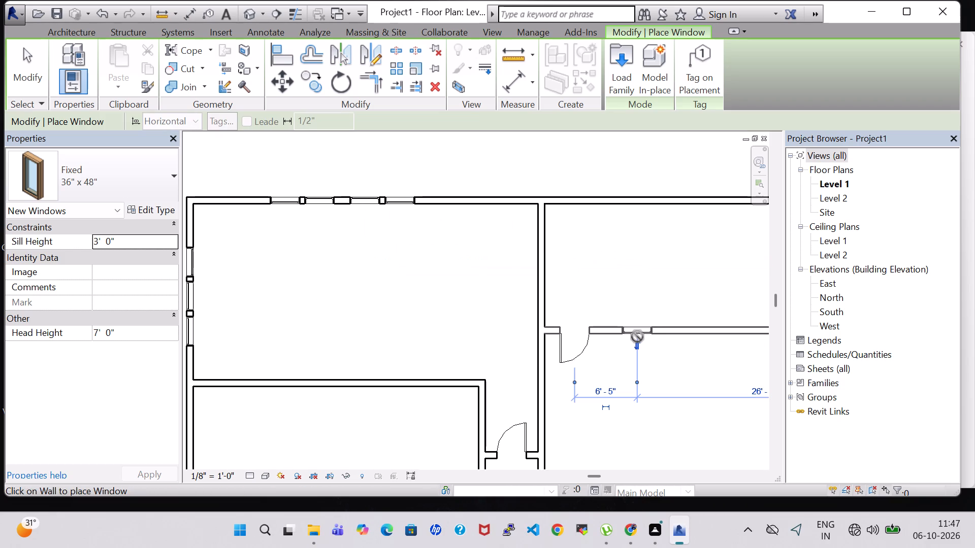
{"action": "left_click", "coordinate": [678, 336]}
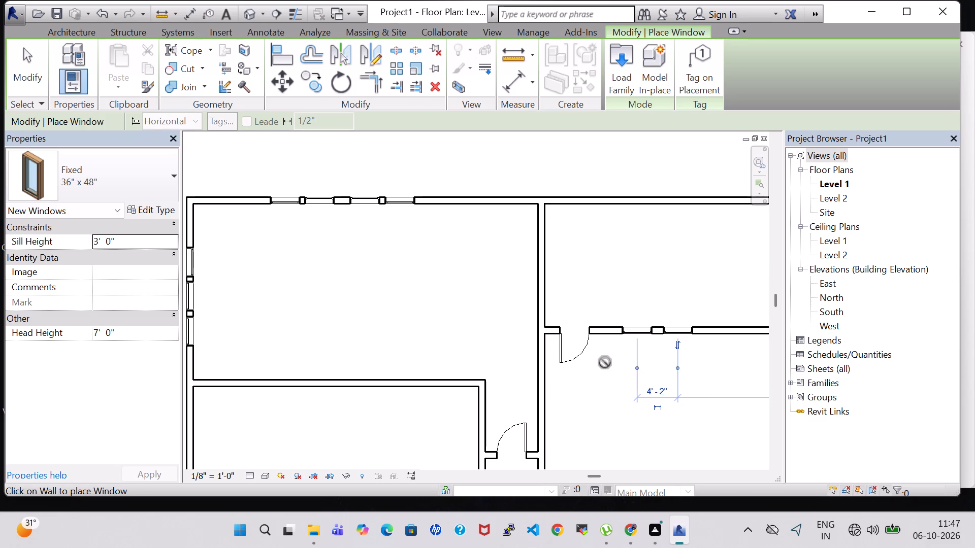
Place four Fixed 36" x 48" windows about 4'-5" apart in the large room's east exterior wall, just south of the short partition stub's line.
{"action": "scroll", "coordinate": [668, 295], "scroll_direction": "down", "scroll_amount": 2}
{"action": "middle_click_drag", "start_coordinate": [672, 291], "coordinate": [552, 243]}
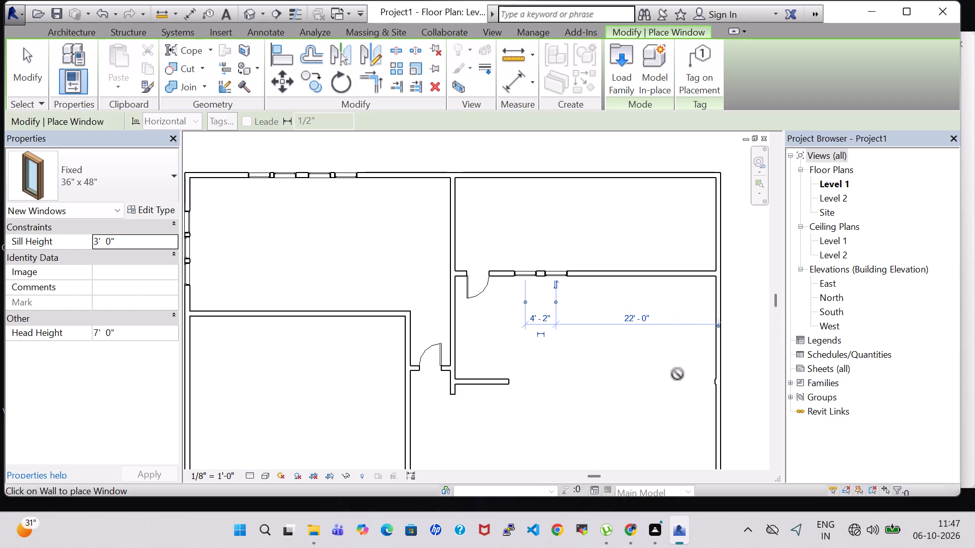
{"action": "middle_click_drag", "start_coordinate": [733, 373], "coordinate": [718, 353]}
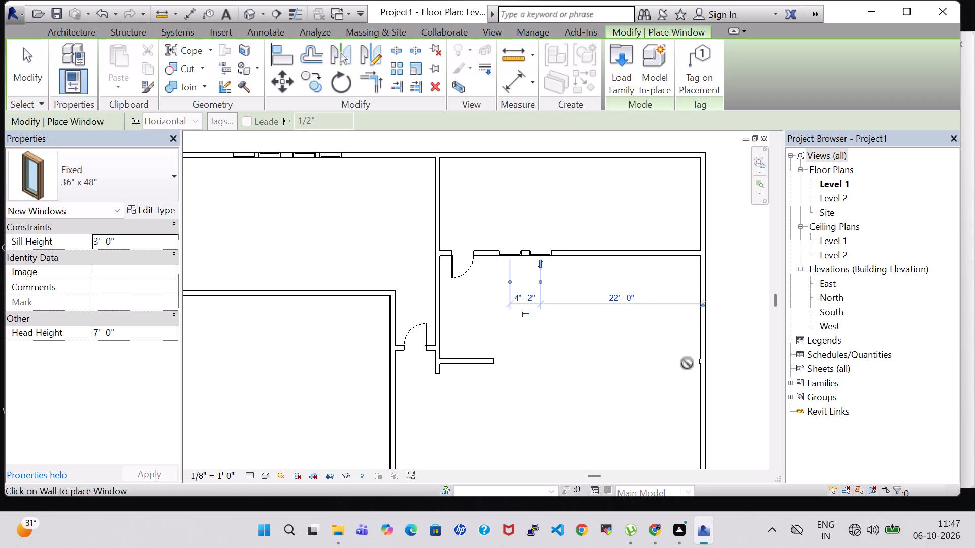
{"action": "left_click", "coordinate": [701, 385]}
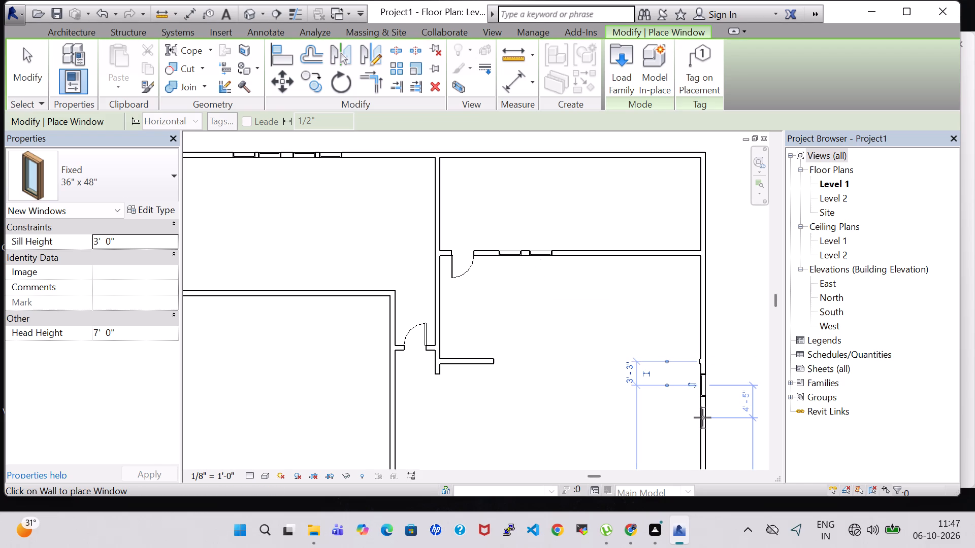
{"action": "left_click", "coordinate": [702, 418]}
{"action": "middle_click_drag", "start_coordinate": [702, 418], "coordinate": [697, 308]}
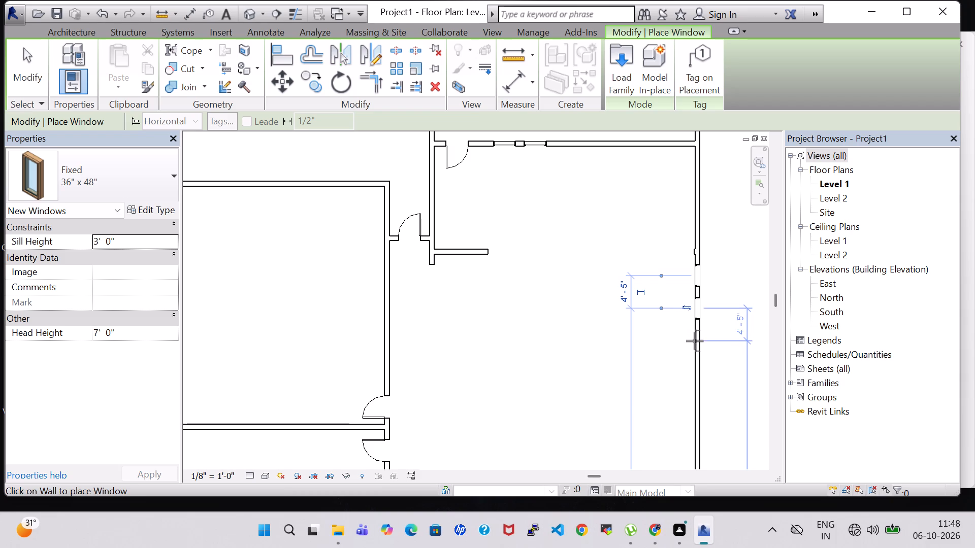
{"action": "left_click", "coordinate": [695, 341]}
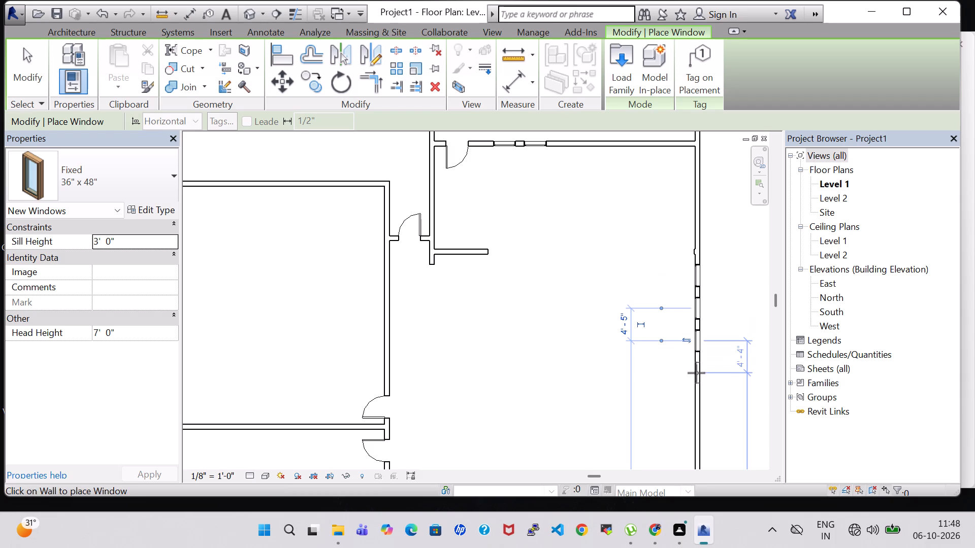
{"action": "left_click", "coordinate": [696, 373]}
Place four Fixed 36" x 48" windows about 4'-5" apart near the large room's southeast corner in the east wall, and end window placement.
{"action": "scroll", "coordinate": [729, 377], "scroll_direction": "down", "scroll_amount": 1}
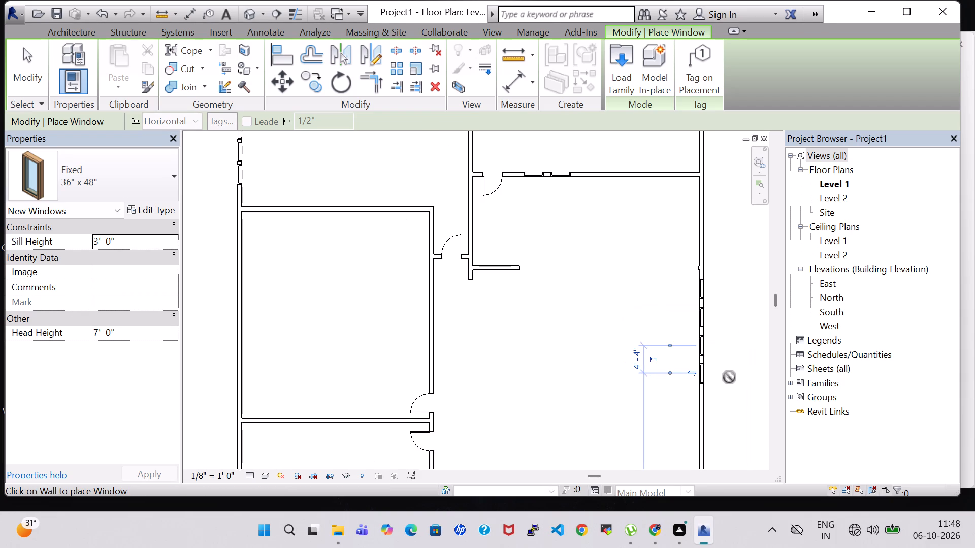
{"action": "middle_click_drag", "start_coordinate": [729, 377], "coordinate": [724, 217]}
{"action": "scroll", "coordinate": [724, 217], "scroll_direction": "down", "scroll_amount": 2}
{"action": "middle_click_drag", "start_coordinate": [734, 333], "coordinate": [692, 263]}
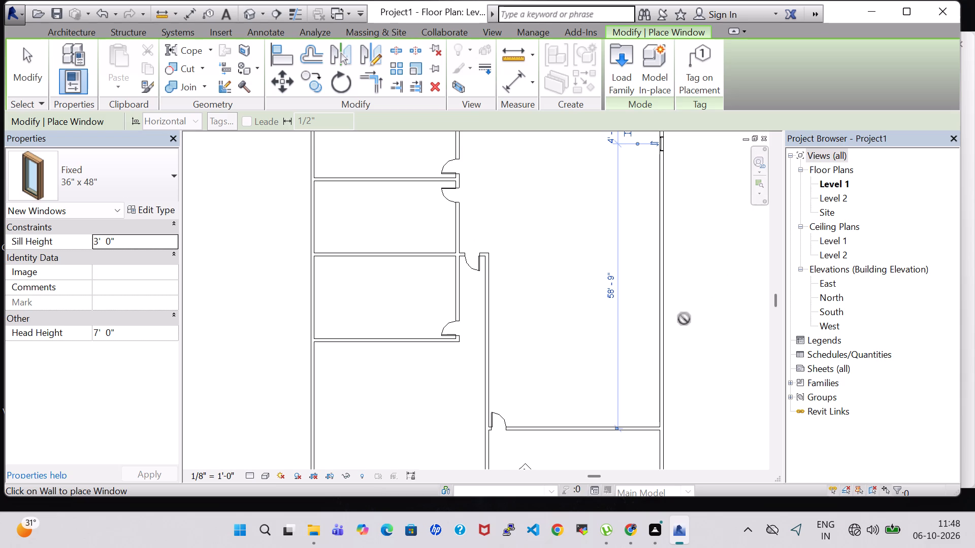
{"action": "left_click", "coordinate": [660, 376]}
{"action": "left_click", "coordinate": [661, 356]}
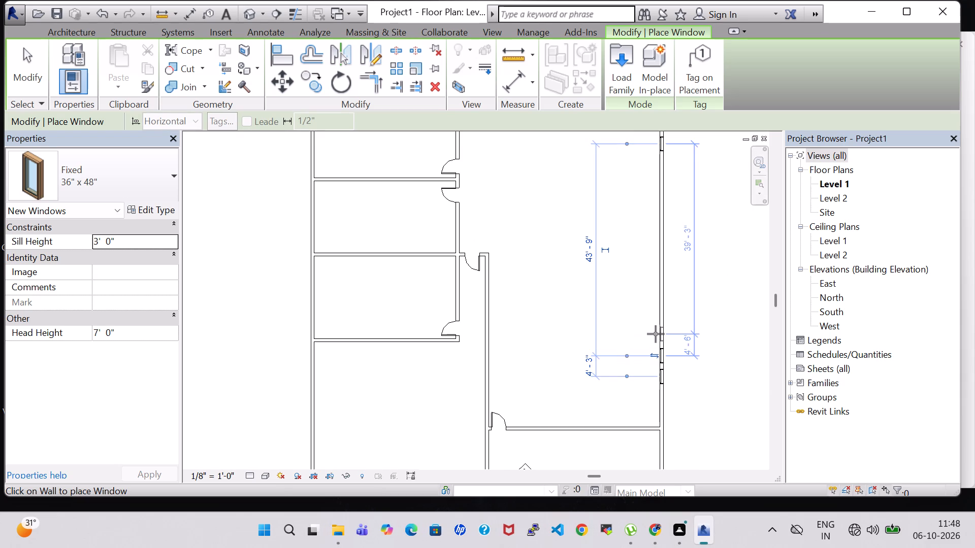
{"action": "left_click", "coordinate": [656, 334]}
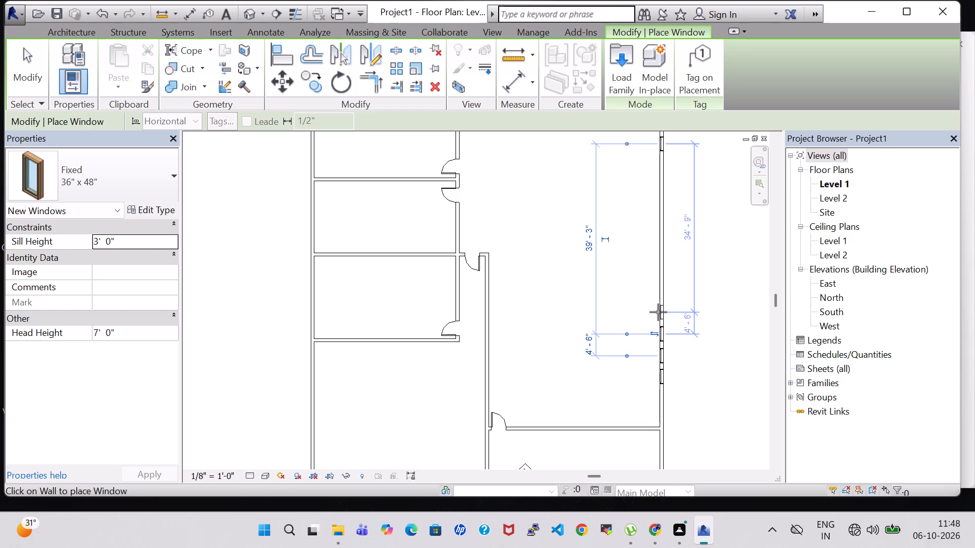
{"action": "left_click", "coordinate": [658, 312]}
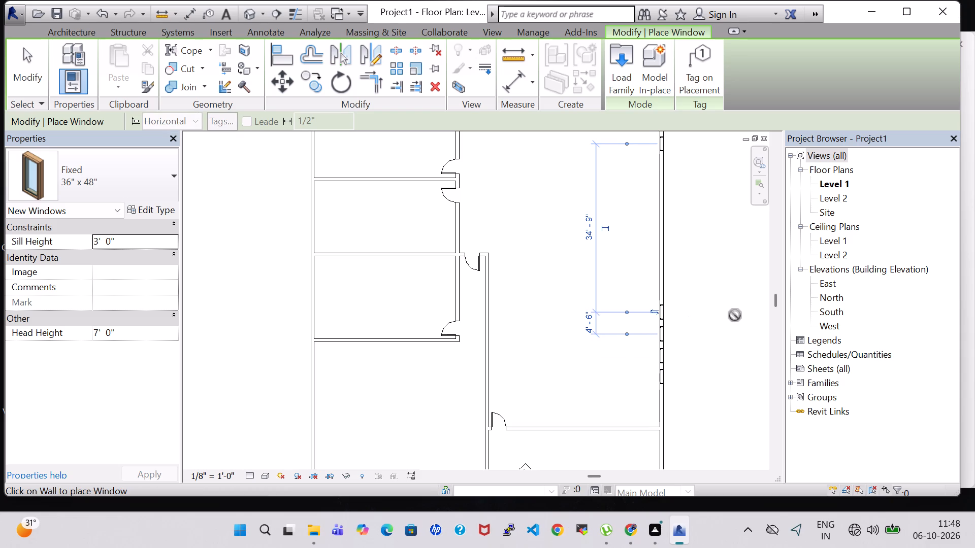
{"action": "key", "text": "Escape"}
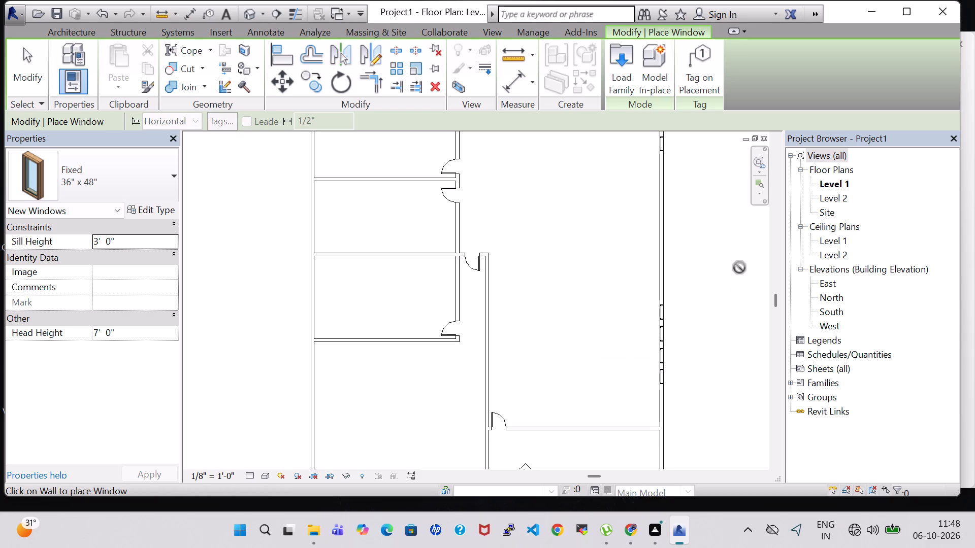
{"action": "key", "text": "Escape"}
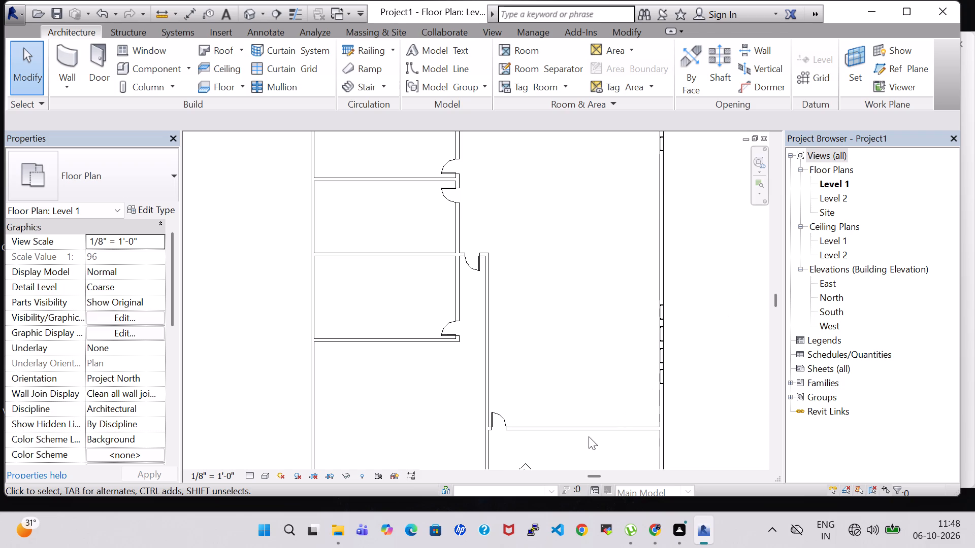
Place four Fixed 36" x 48" windows about 3'-6" apart in the large room's south partition, starting about 12'-3" east of its door.
{"action": "left_click", "coordinate": [166, 50]}
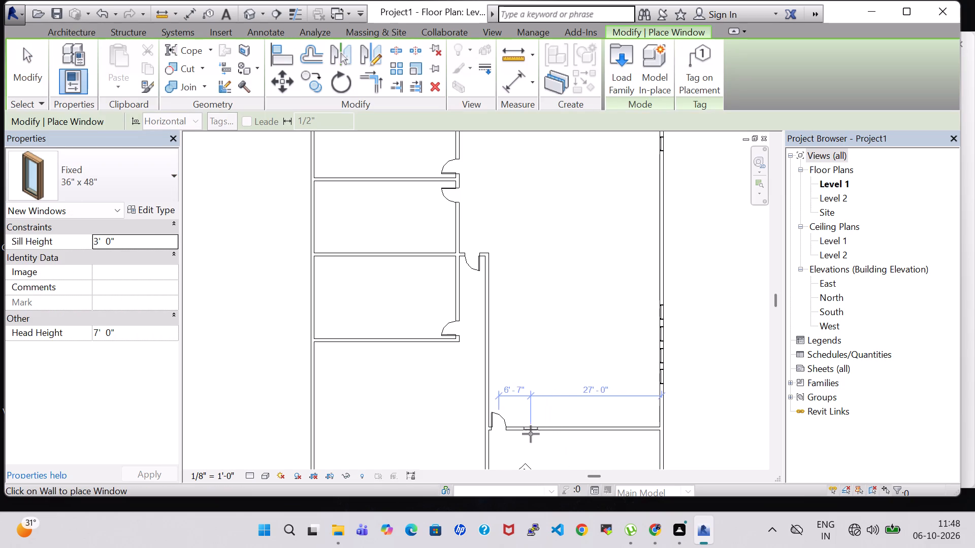
{"action": "left_click", "coordinate": [558, 436]}
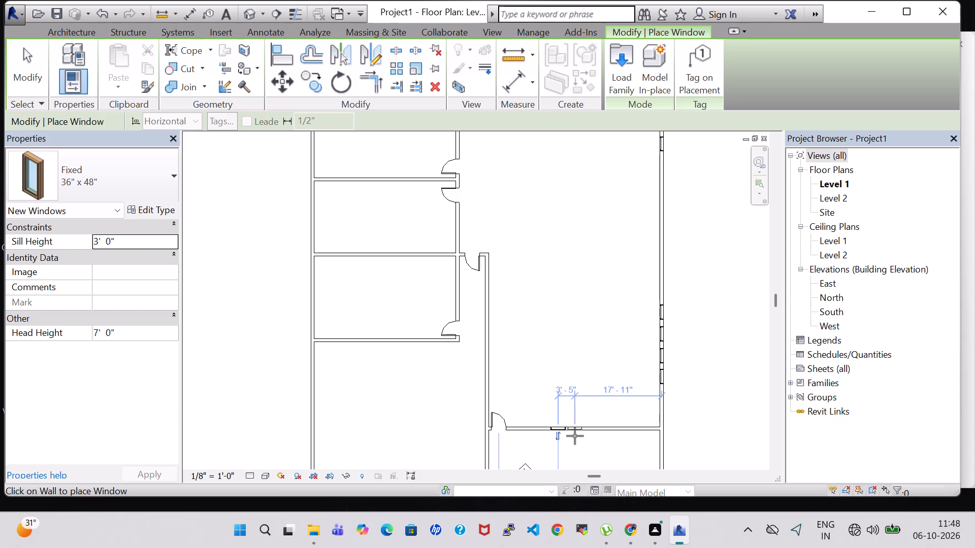
{"action": "left_click", "coordinate": [575, 436]}
{"action": "left_click", "coordinate": [592, 436]}
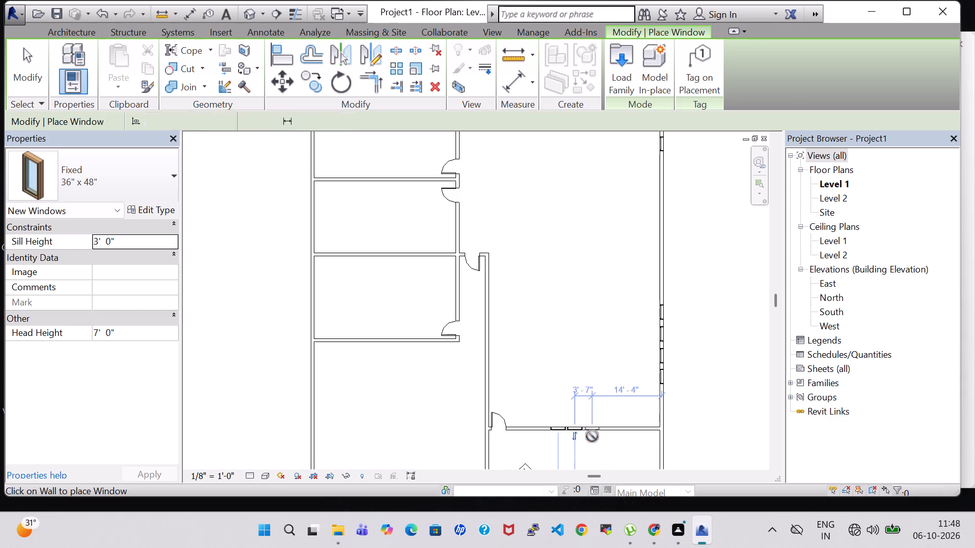
{"action": "left_click", "coordinate": [609, 436]}
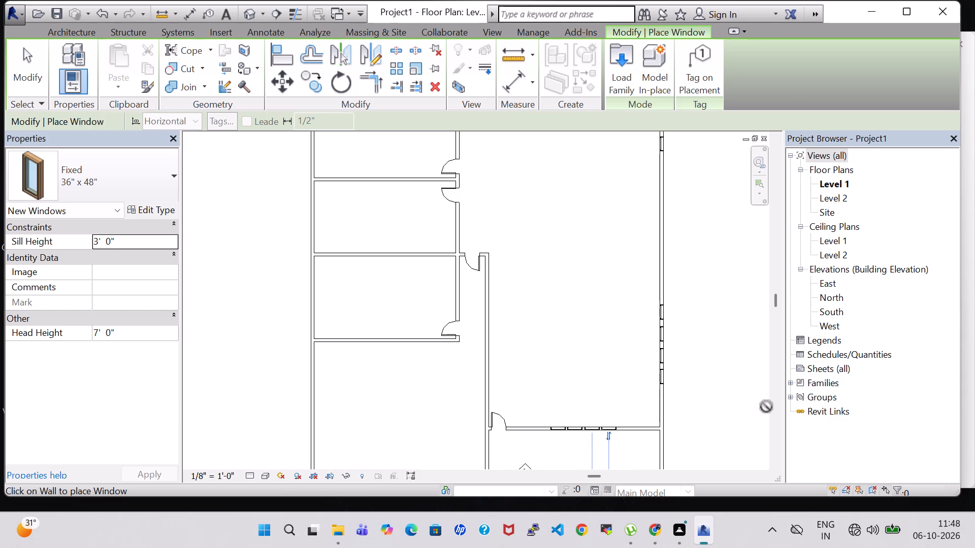
{"action": "key", "text": "Escape"}
{"action": "scroll", "coordinate": [705, 395], "scroll_direction": "down", "scroll_amount": 2}
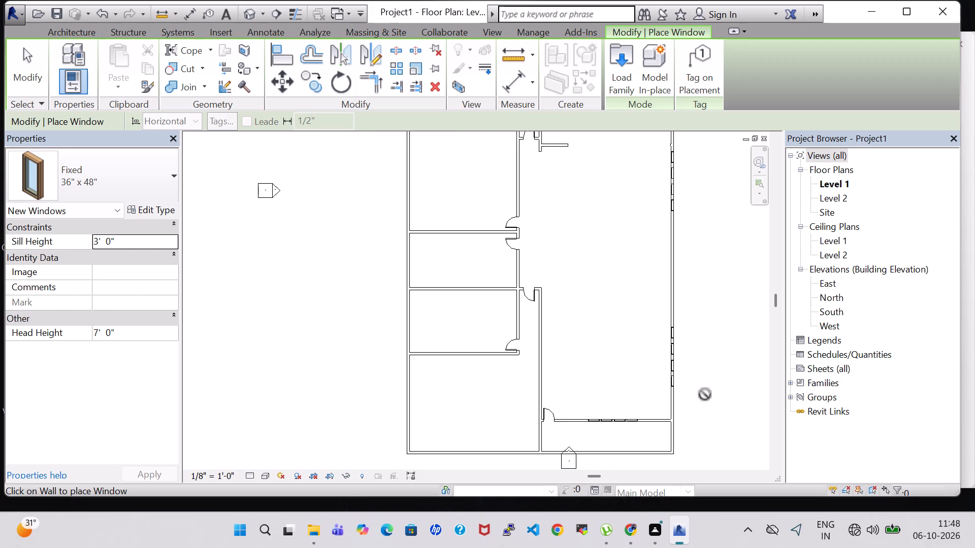
Place four Fixed 36" x 48" windows about 3'-9" to 5'-5" apart in the southwest room's south exterior wall, the westernmost about 10'-5" from the west wall.
{"action": "key", "text": "Escape"}
{"action": "middle_click_drag", "start_coordinate": [716, 366], "coordinate": [694, 340]}
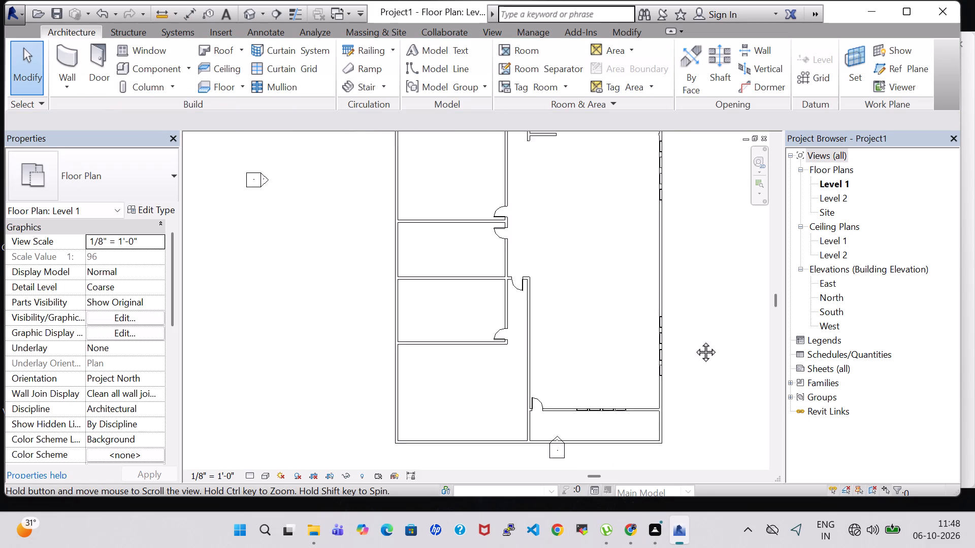
{"action": "middle_click_drag", "start_coordinate": [694, 340], "coordinate": [679, 306]}
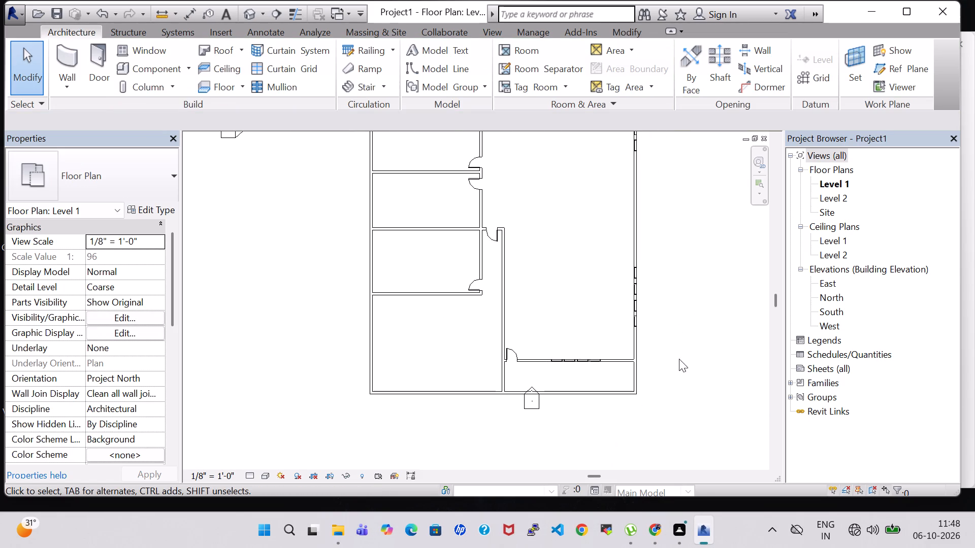
{"action": "left_click", "coordinate": [166, 54]}
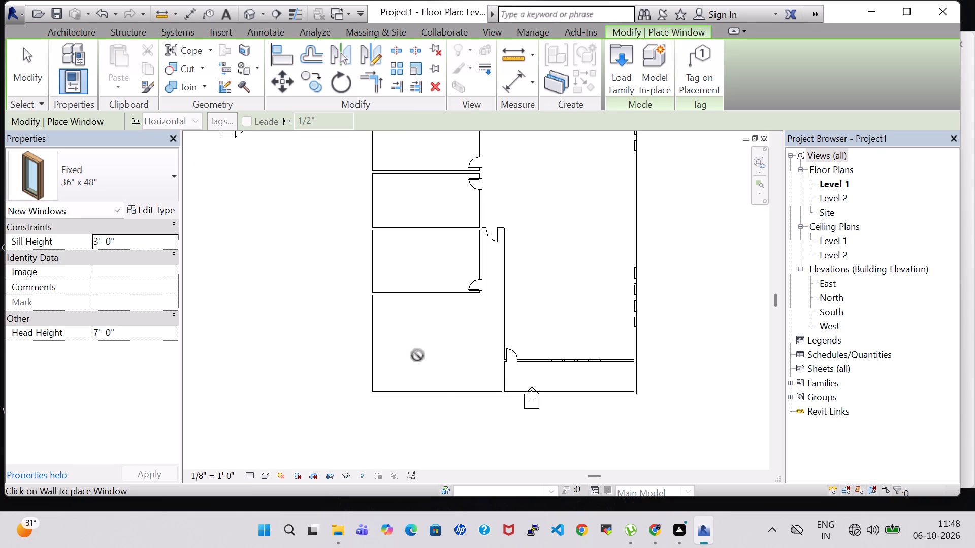
{"action": "left_click", "coordinate": [461, 399]}
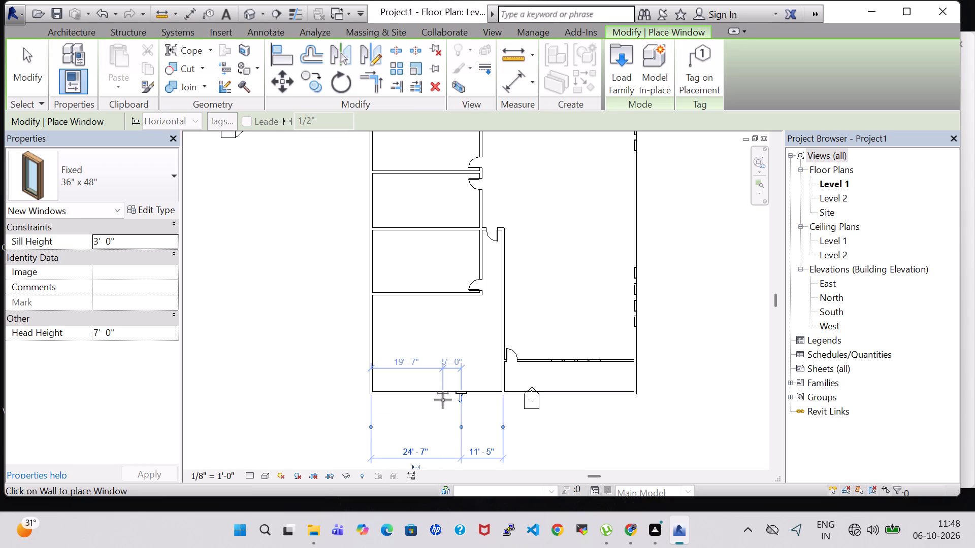
{"action": "left_click", "coordinate": [443, 400]}
{"action": "left_click", "coordinate": [429, 396]}
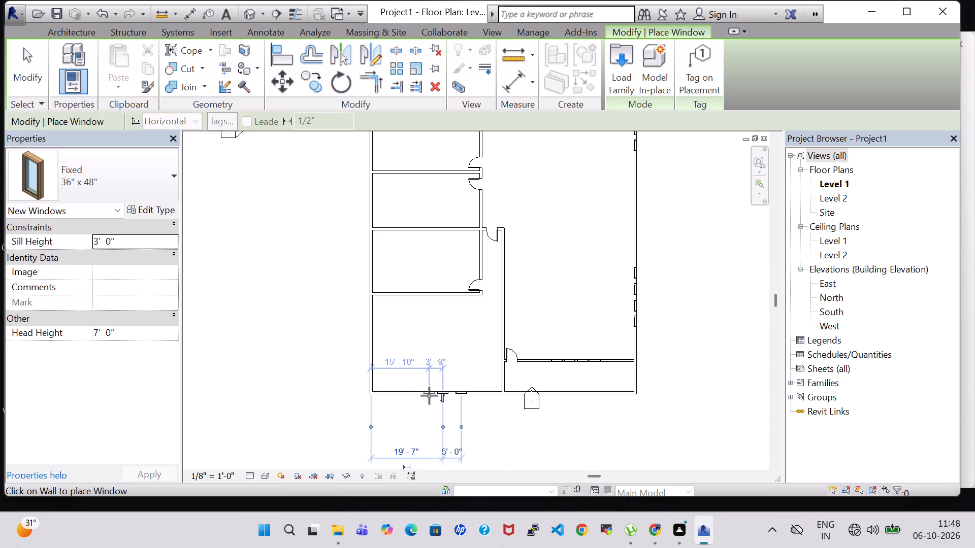
{"action": "left_click", "coordinate": [409, 395]}
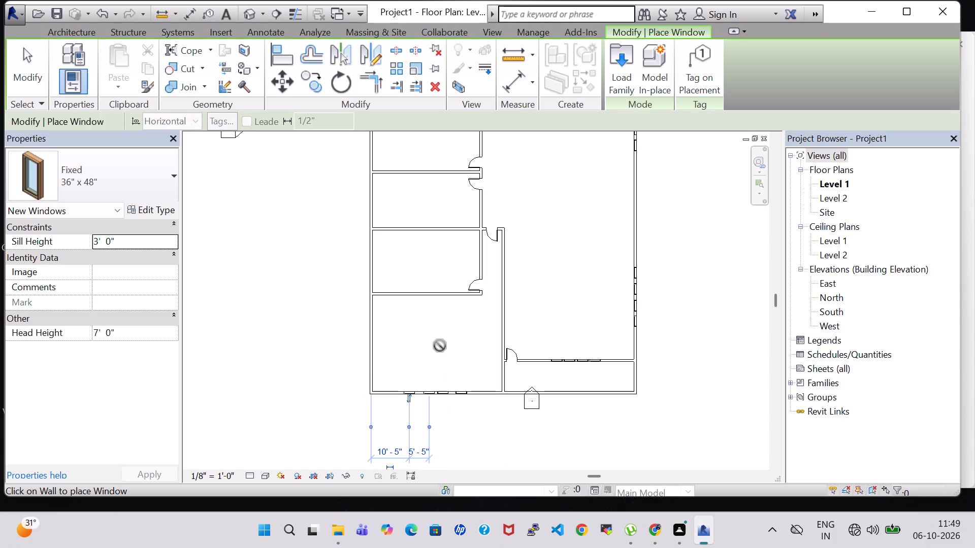
{"action": "key", "text": "Escape"}
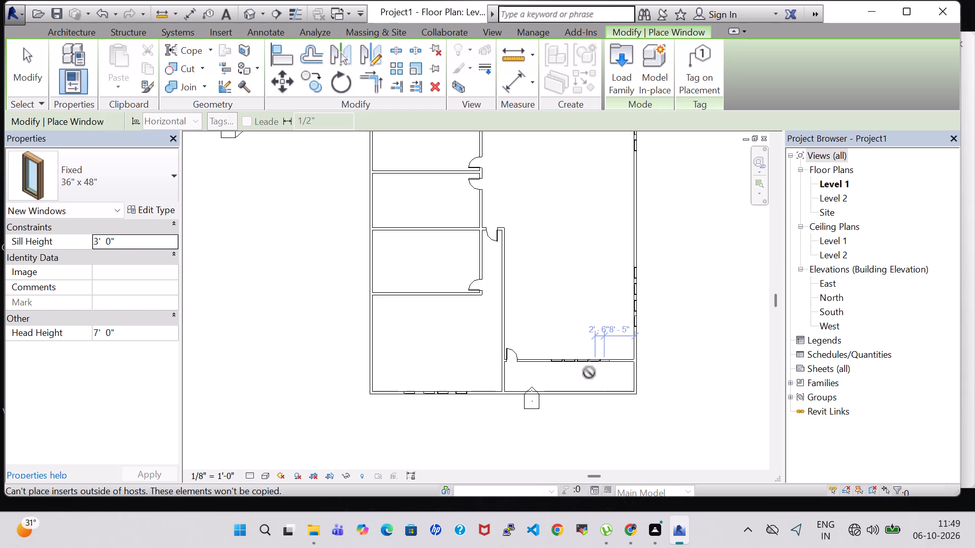
{"action": "key", "text": "Escape"}
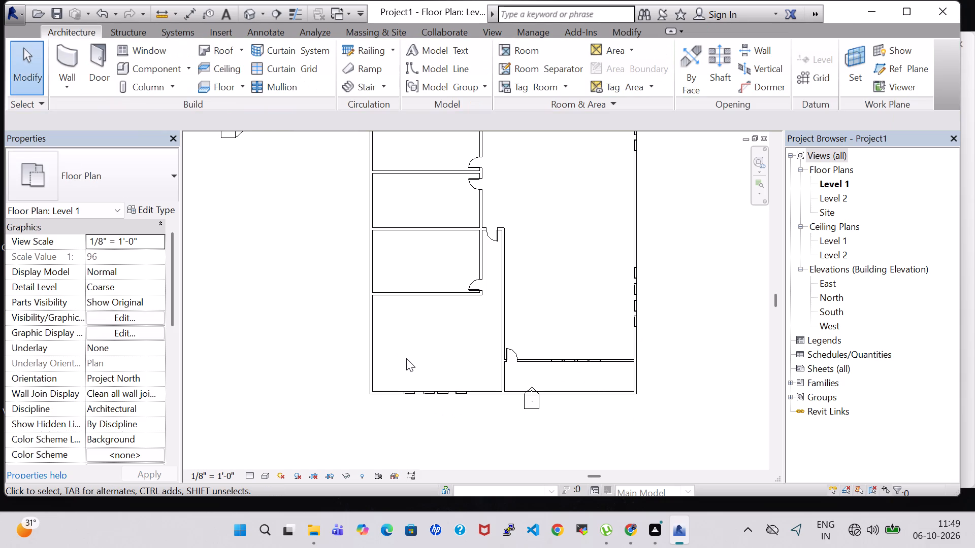
Place one Fixed 36" x 72" window centred in the west exterior wall of each of the two small rooms north of the southwest room.
{"action": "left_click", "coordinate": [147, 49]}
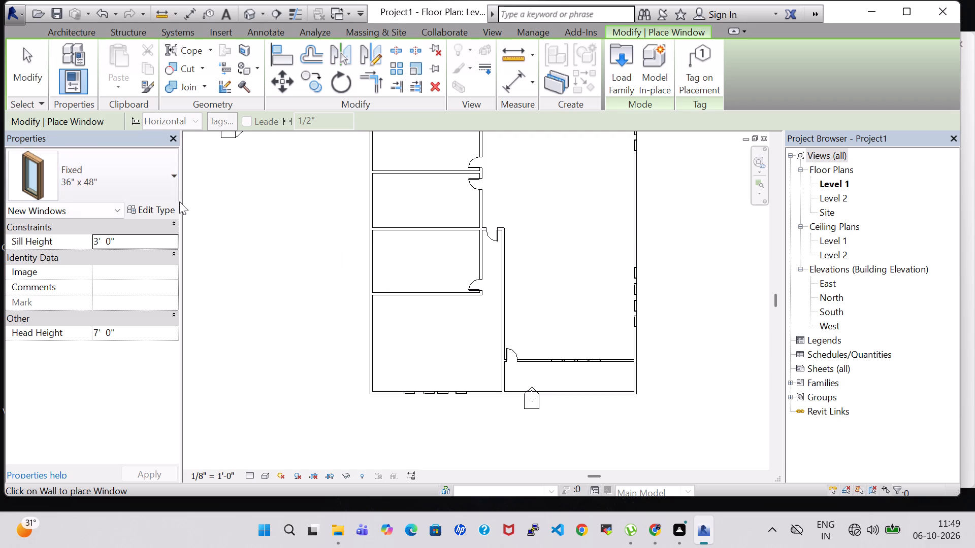
{"action": "left_click", "coordinate": [161, 180]}
{"action": "scroll", "coordinate": [95, 365], "scroll_direction": "down", "scroll_amount": 1}
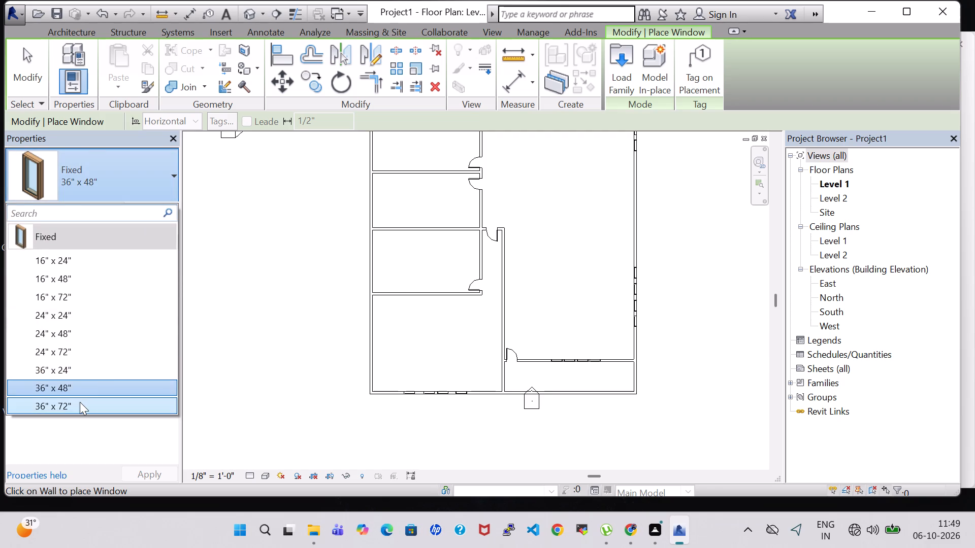
{"action": "left_click", "coordinate": [80, 403]}
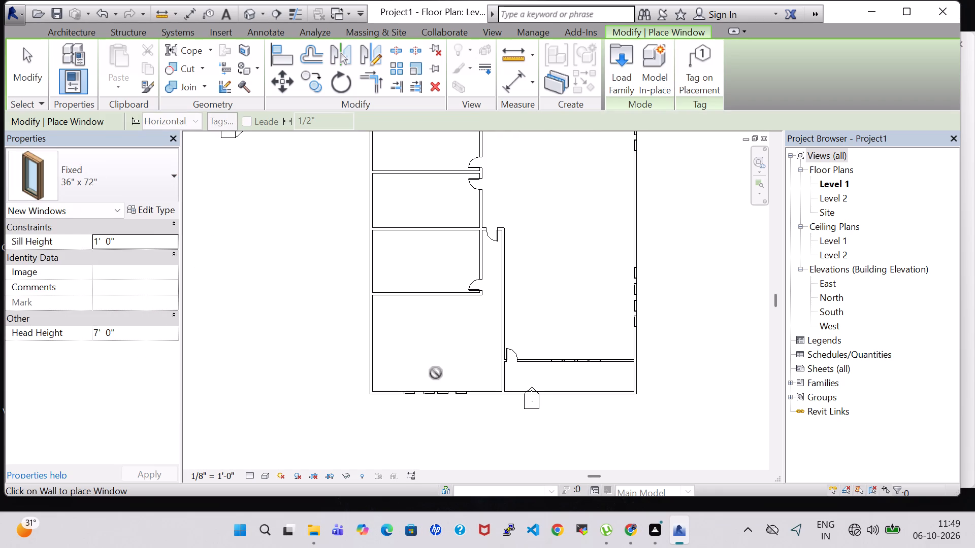
{"action": "left_click", "coordinate": [370, 264]}
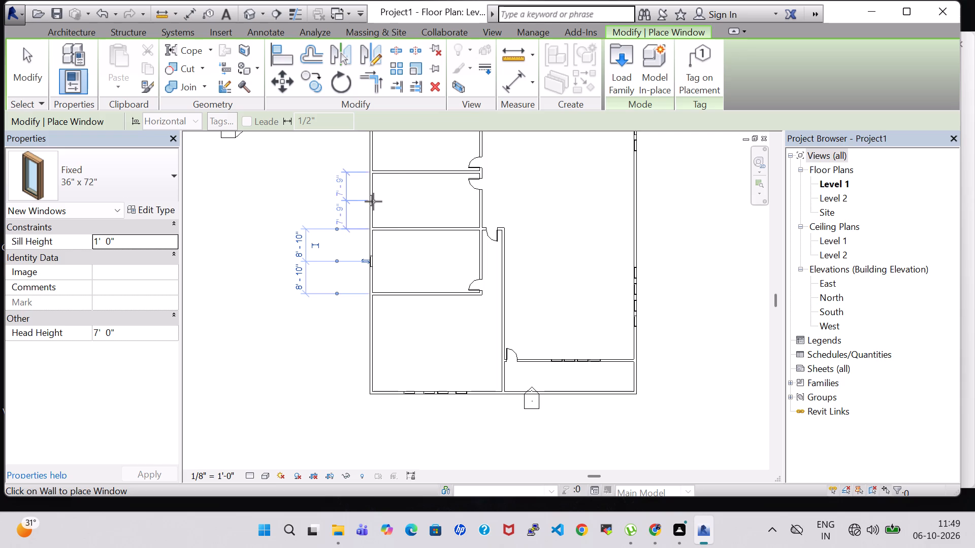
{"action": "left_click", "coordinate": [367, 200]}
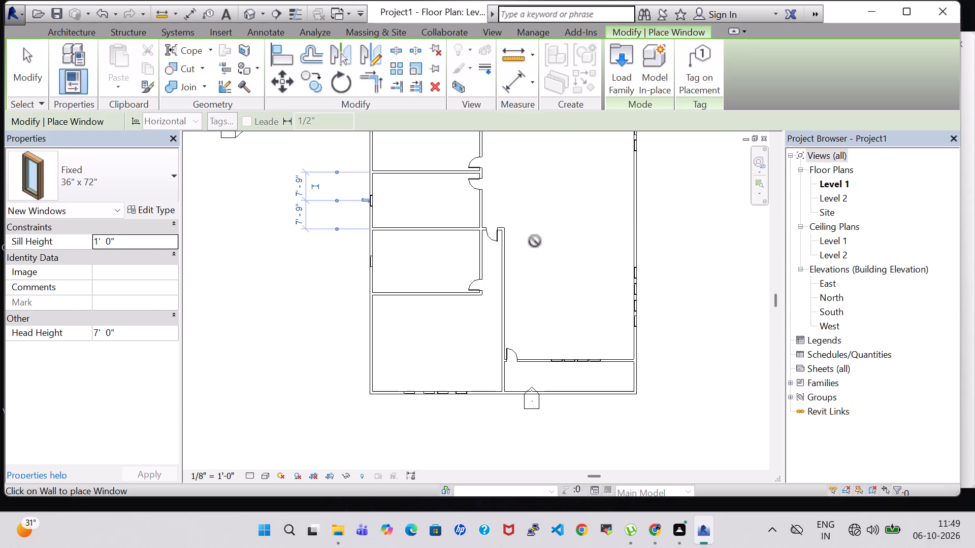
Place four Fixed 36" x 72" windows about 4' apart in the larger west room's exterior wall, the northernmost about 11'-4" from its north partition.
{"action": "middle_click_drag", "start_coordinate": [536, 233], "coordinate": [548, 385]}
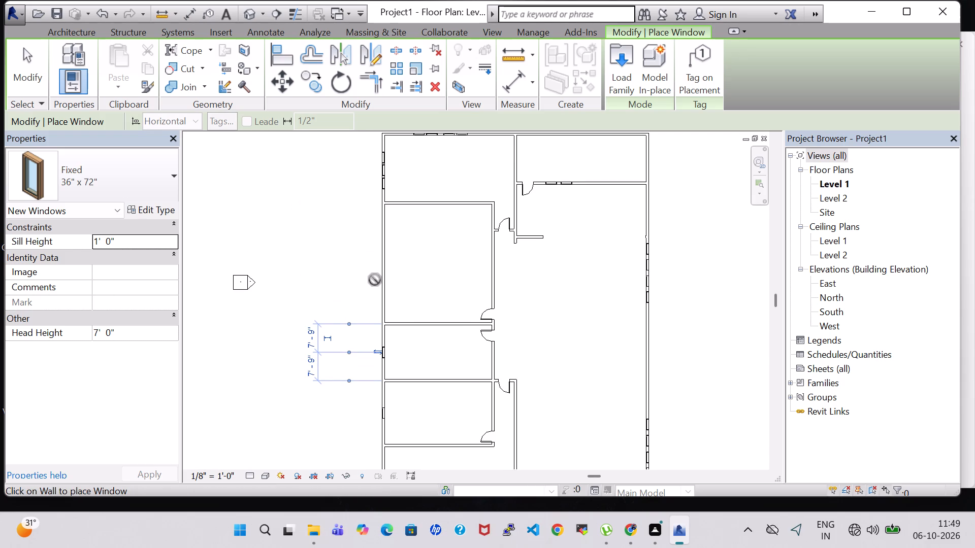
{"action": "scroll", "coordinate": [383, 280], "scroll_direction": "up", "scroll_amount": 4}
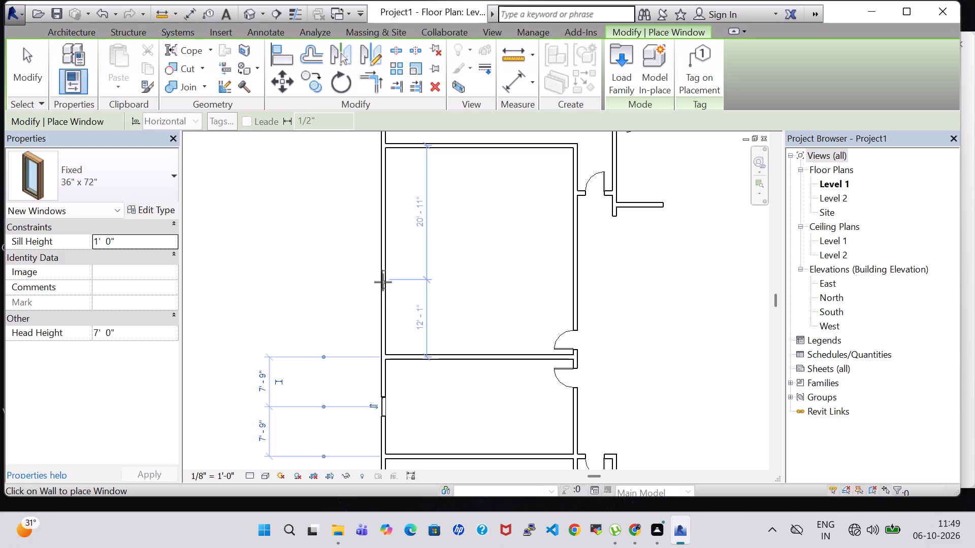
{"action": "left_click", "coordinate": [383, 292]}
{"action": "left_click", "coordinate": [382, 268]}
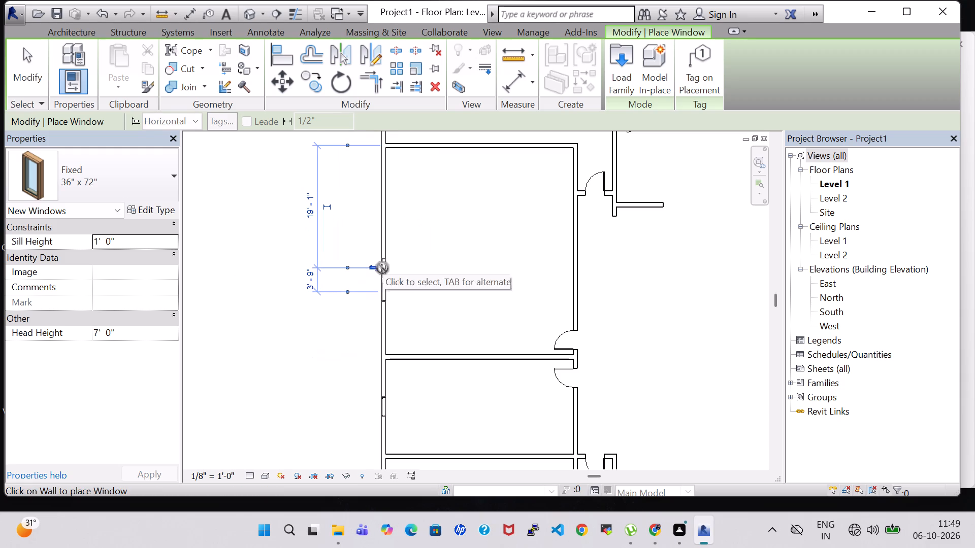
{"action": "left_click", "coordinate": [380, 245]}
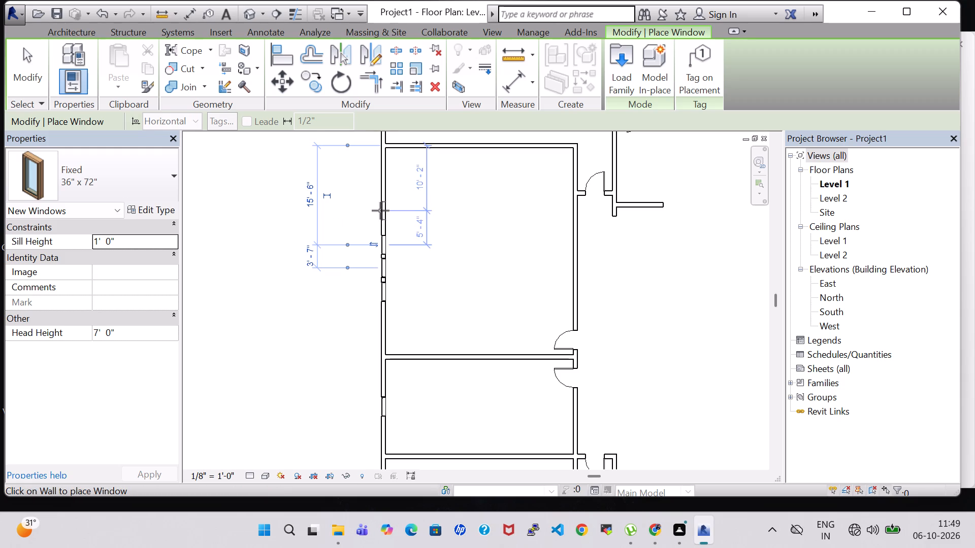
{"action": "left_click", "coordinate": [381, 218]}
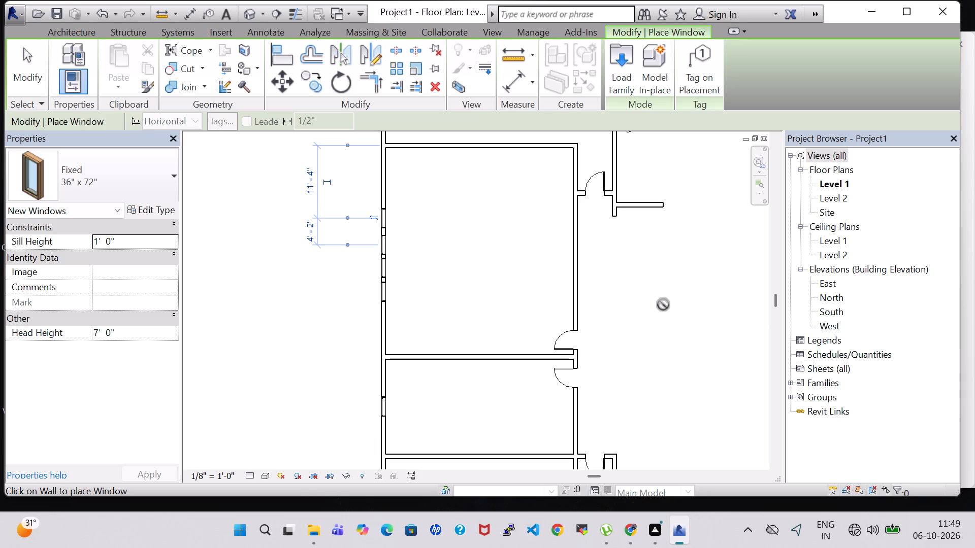
{"action": "key", "text": "Escape"}
Review the walls, doors and windows in the default 3D view, and return to the Level 1 floor plan.
{"action": "scroll", "coordinate": [478, 267], "scroll_direction": "down", "scroll_amount": 2}
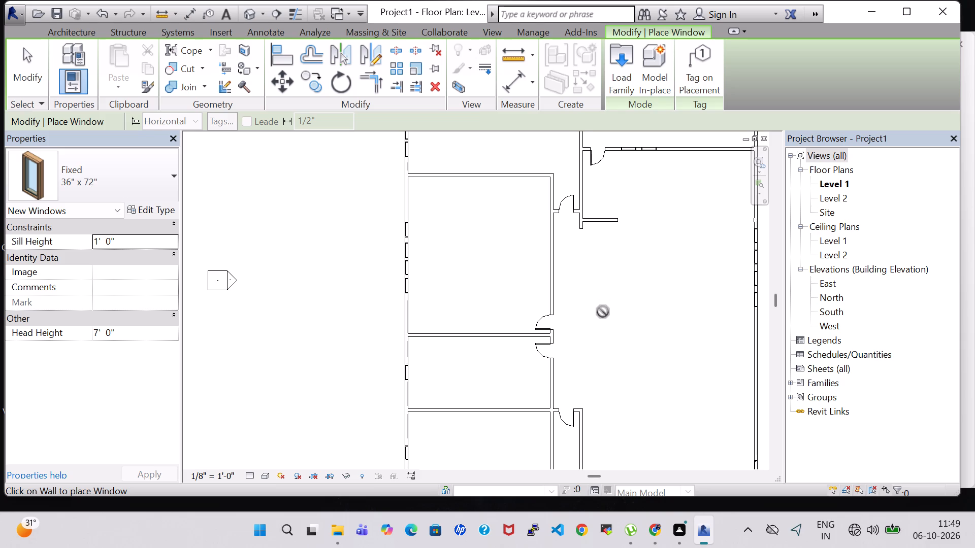
{"action": "scroll", "coordinate": [603, 312], "scroll_direction": "down", "scroll_amount": 2}
{"action": "middle_click_drag", "start_coordinate": [638, 306], "coordinate": [537, 321]}
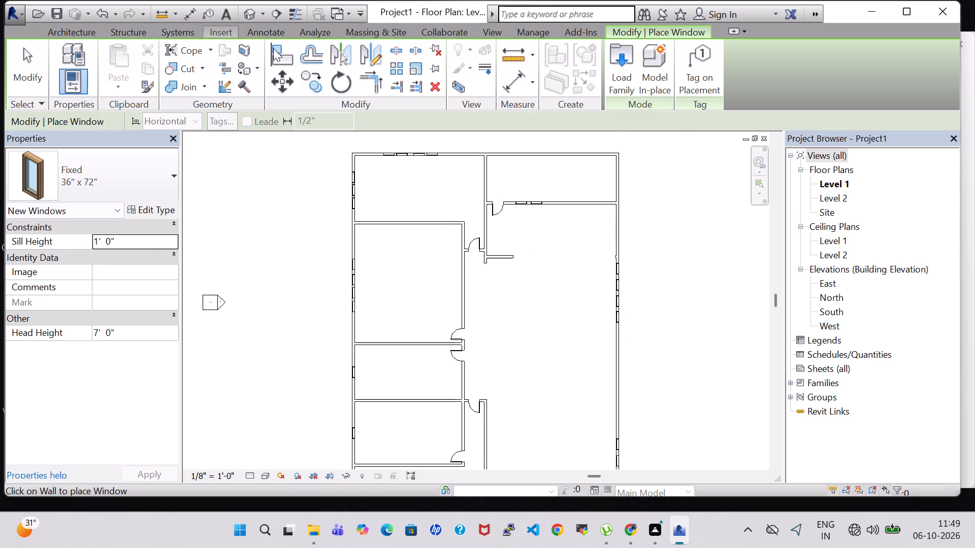
{"action": "left_click", "coordinate": [258, 8]}
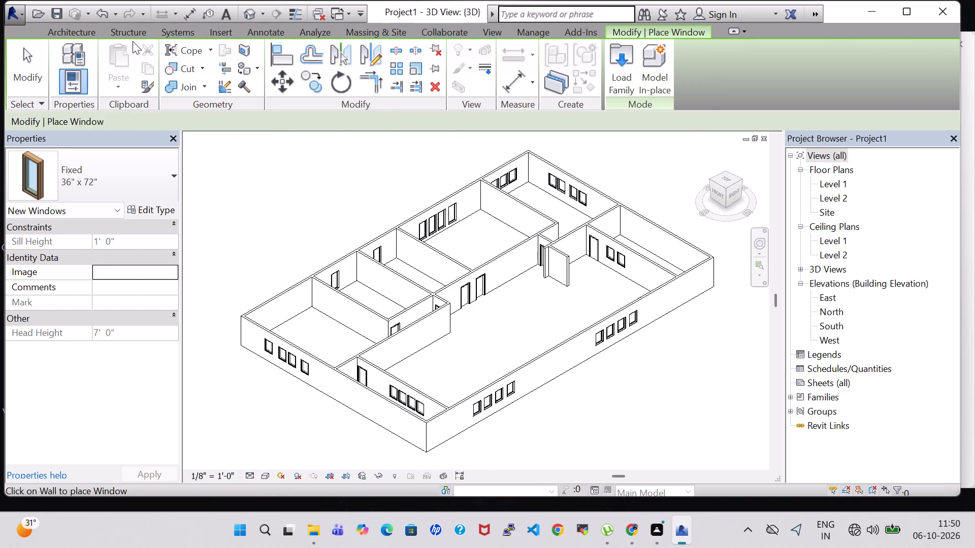
{"action": "left_click", "coordinate": [80, 26]}
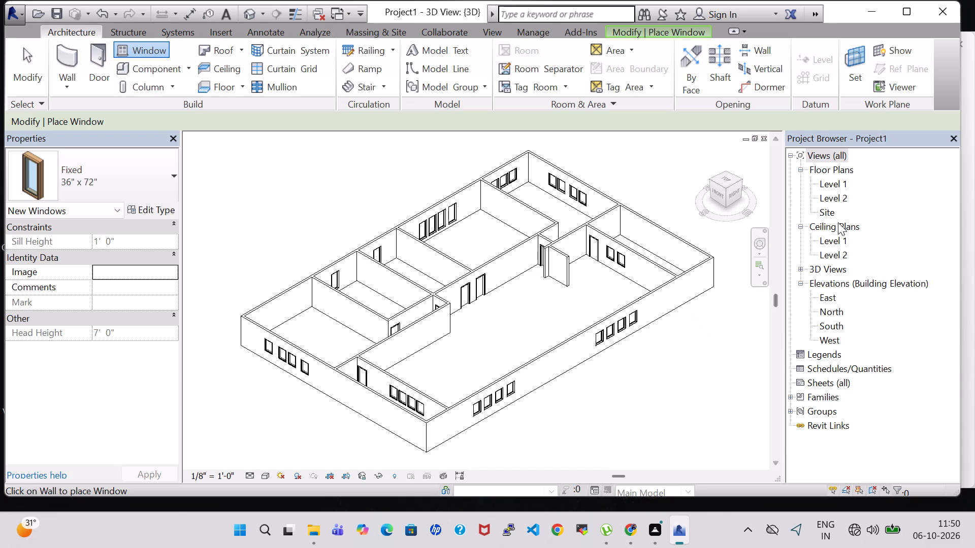
{"action": "double_click", "coordinate": [836, 180]}
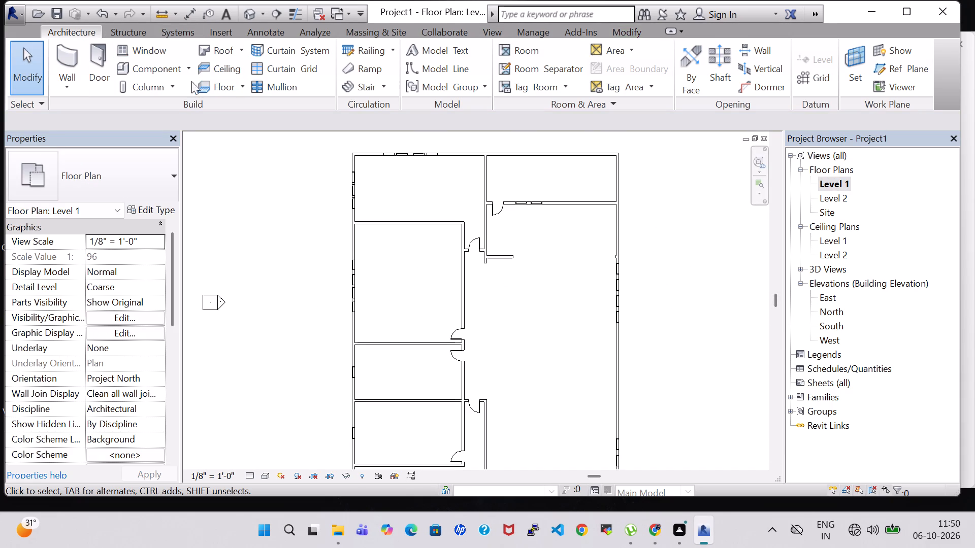
Browse the US Imperial family library for a component to load, checking the Openings and Columns folders.
{"action": "left_click", "coordinate": [160, 64]}
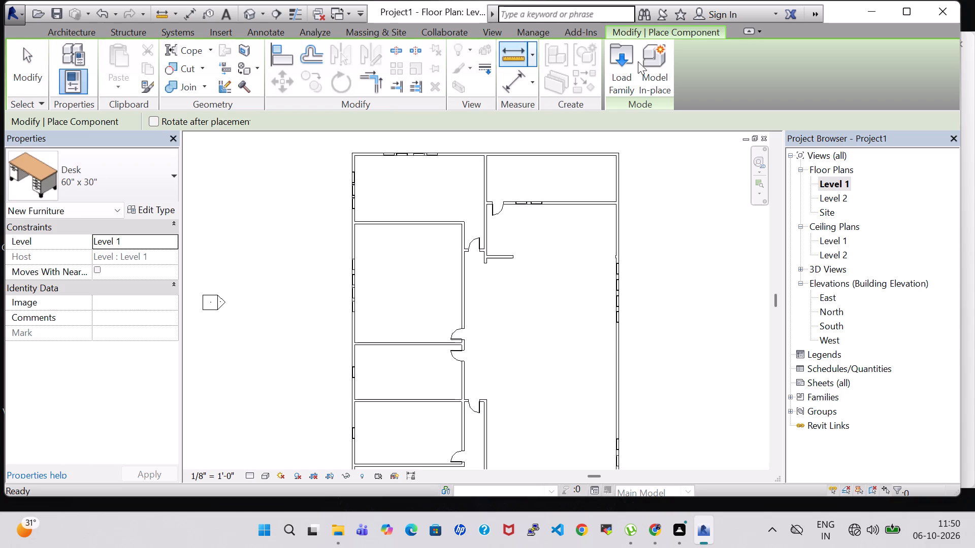
{"action": "left_click", "coordinate": [621, 66]}
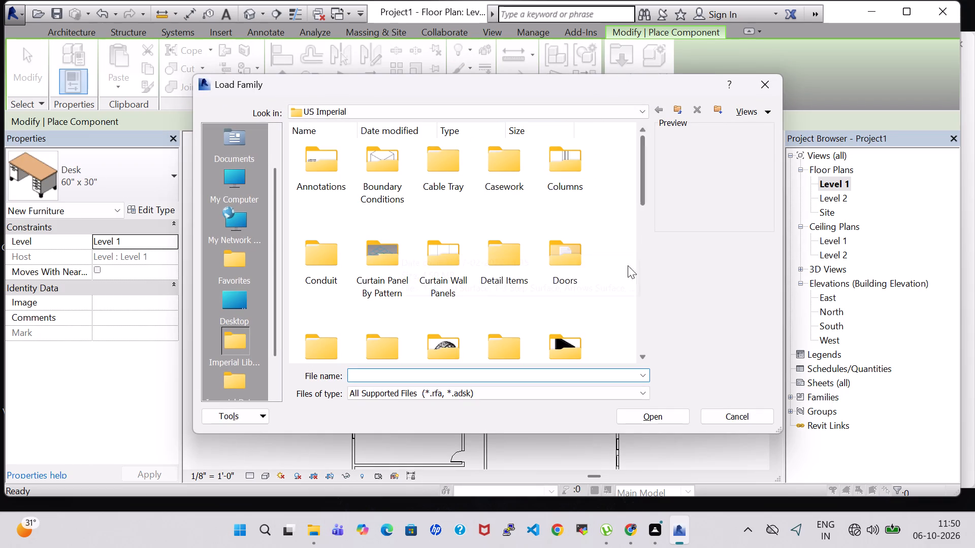
{"action": "scroll", "coordinate": [597, 317], "scroll_direction": "down", "scroll_amount": 1}
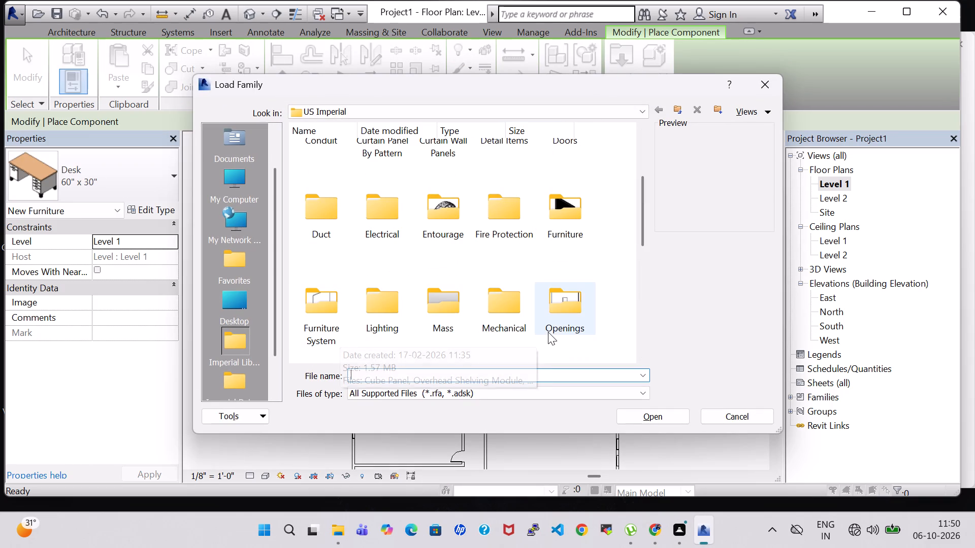
{"action": "double_click", "coordinate": [567, 303]}
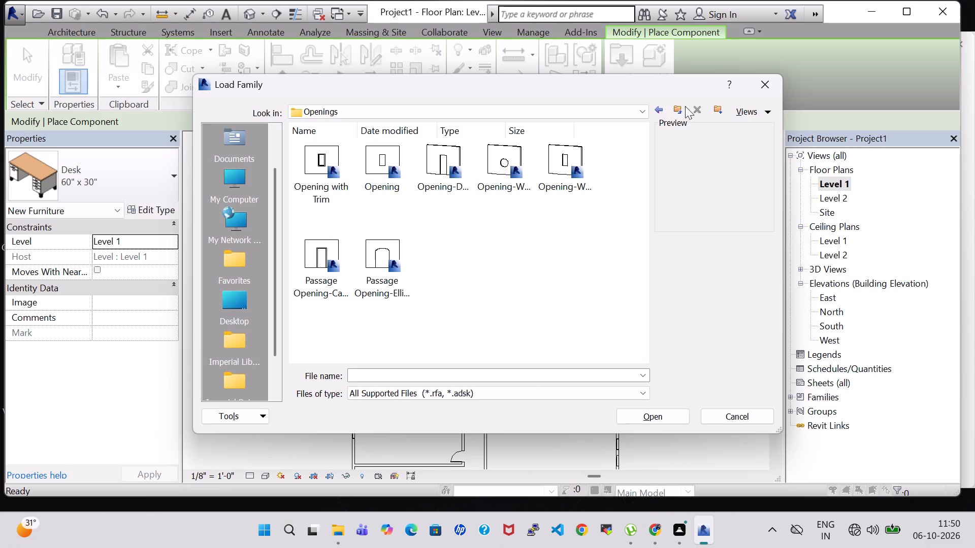
{"action": "left_click", "coordinate": [660, 111]}
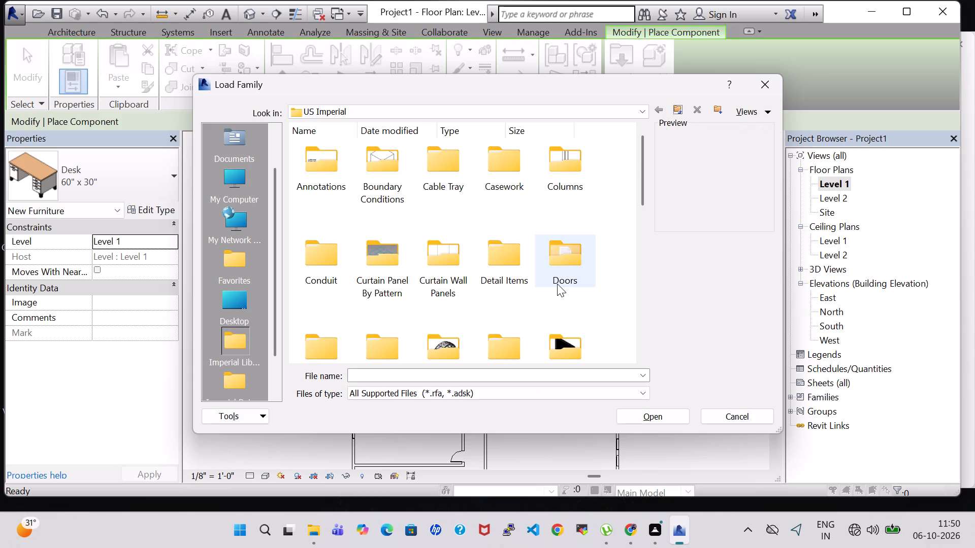
{"action": "scroll", "coordinate": [553, 285], "scroll_direction": "down", "scroll_amount": 1}
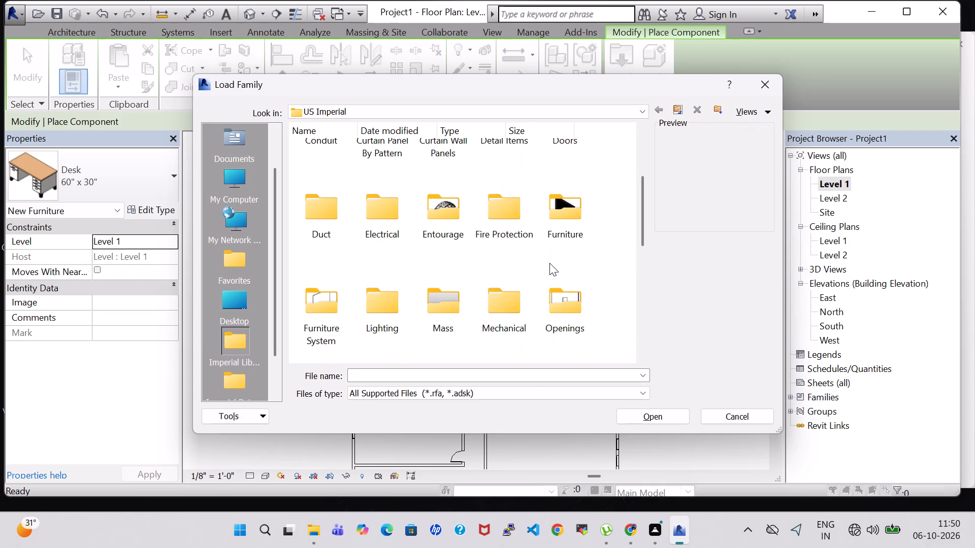
{"action": "scroll", "coordinate": [549, 263], "scroll_direction": "up", "scroll_amount": 2}
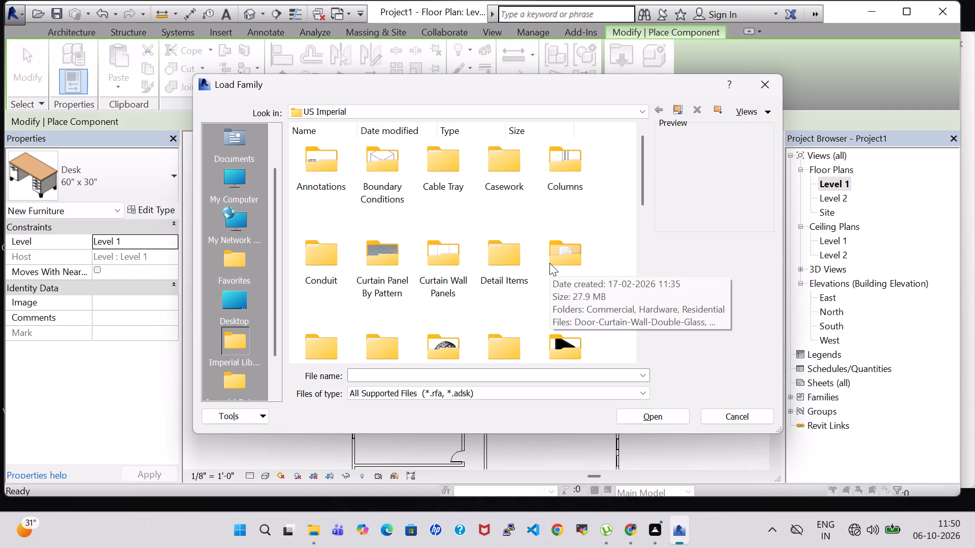
{"action": "scroll", "coordinate": [549, 263], "scroll_direction": "down", "scroll_amount": 1}
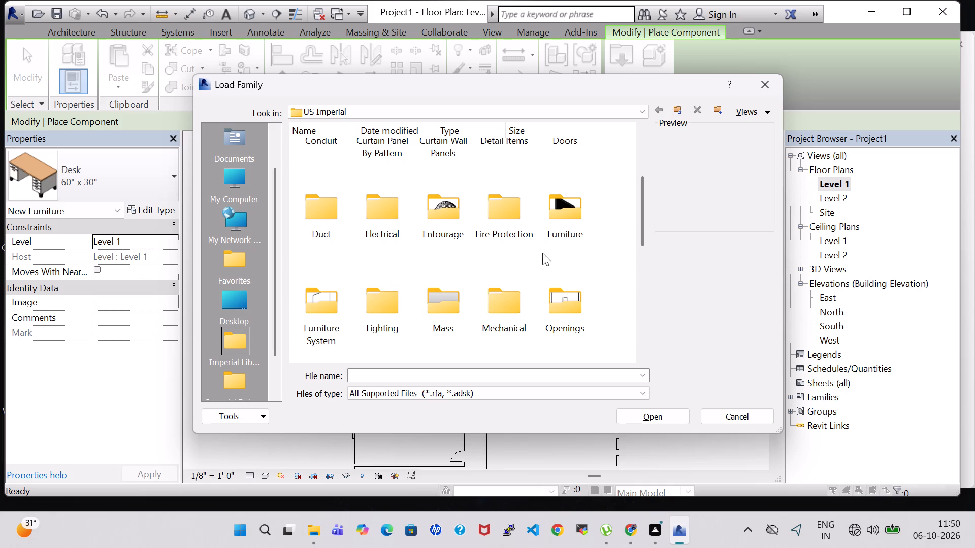
{"action": "scroll", "coordinate": [537, 260], "scroll_direction": "down", "scroll_amount": 1}
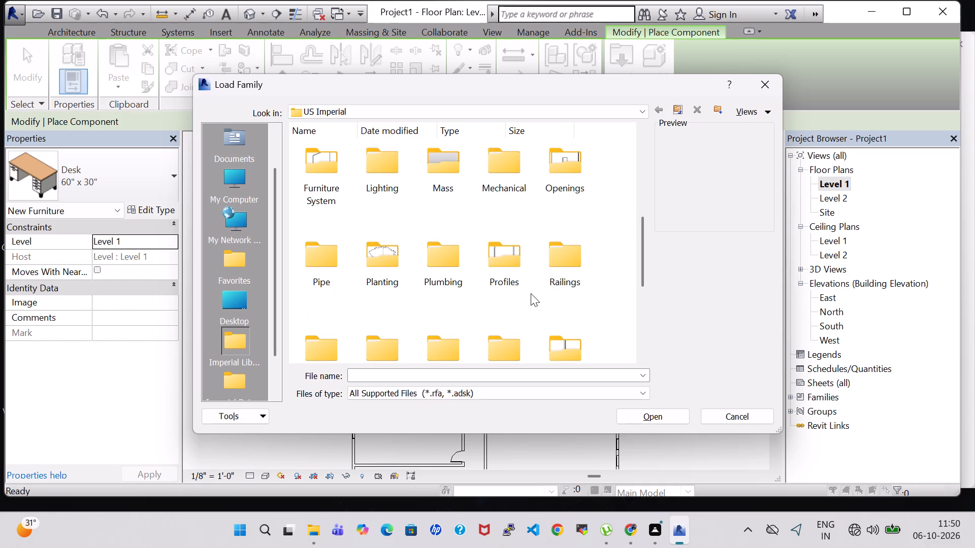
{"action": "scroll", "coordinate": [531, 293], "scroll_direction": "down", "scroll_amount": 2}
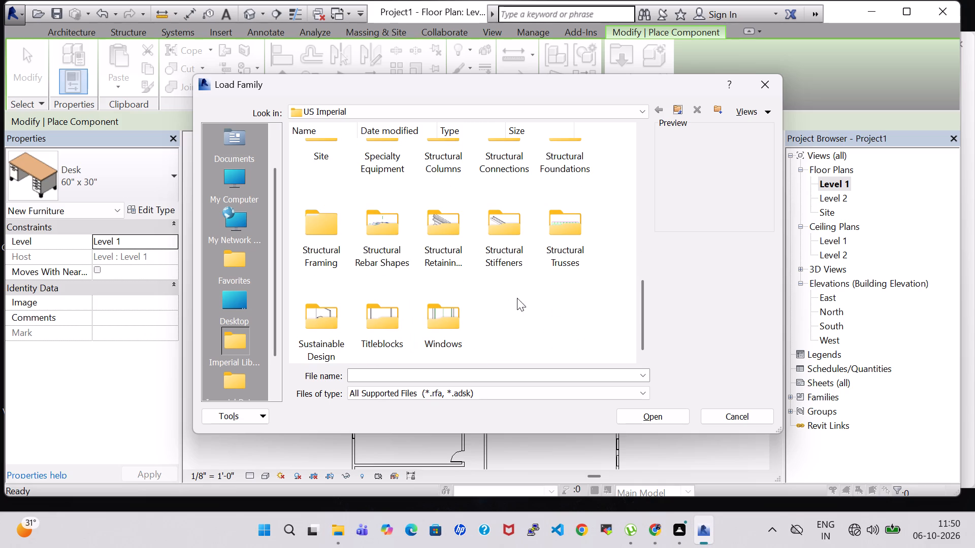
{"action": "scroll", "coordinate": [525, 298], "scroll_direction": "up", "scroll_amount": 8}
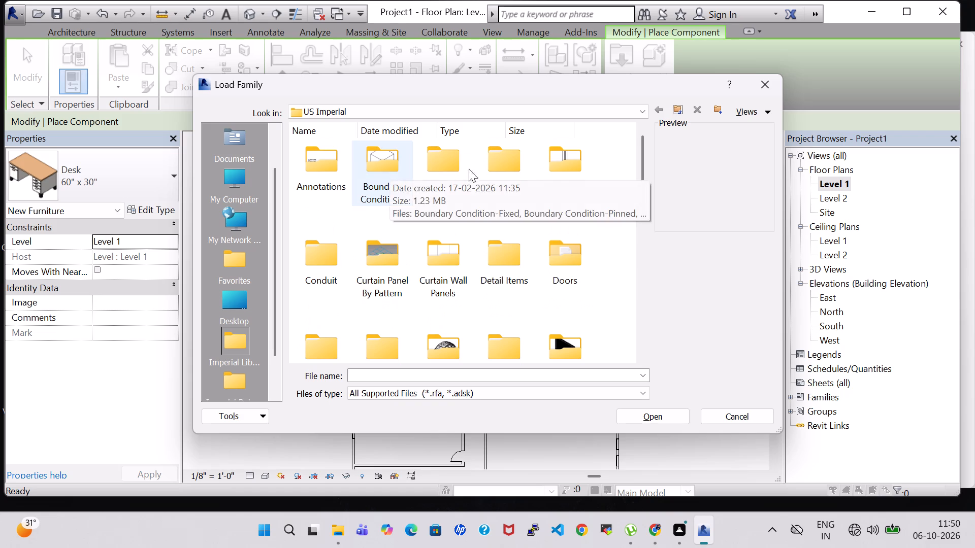
{"action": "double_click", "coordinate": [562, 181]}
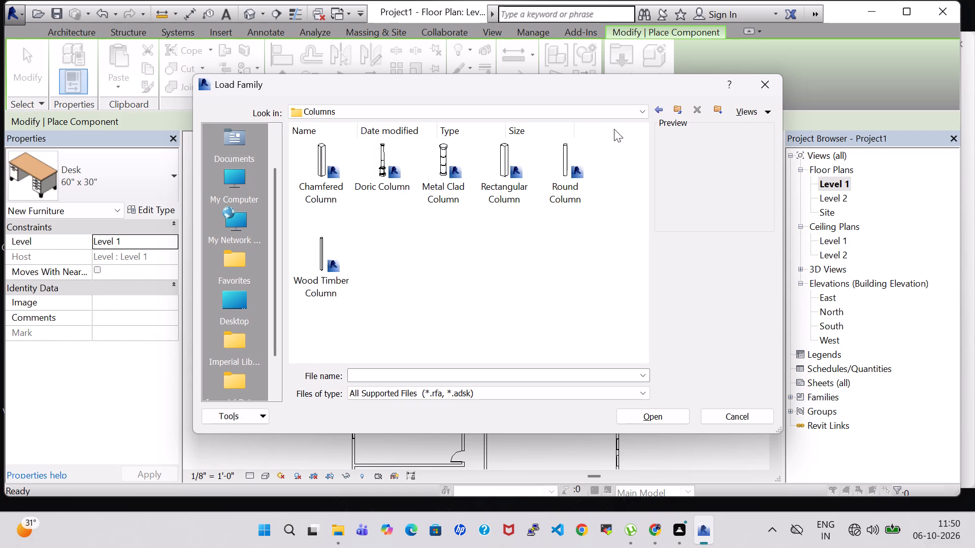
{"action": "left_click", "coordinate": [661, 108]}
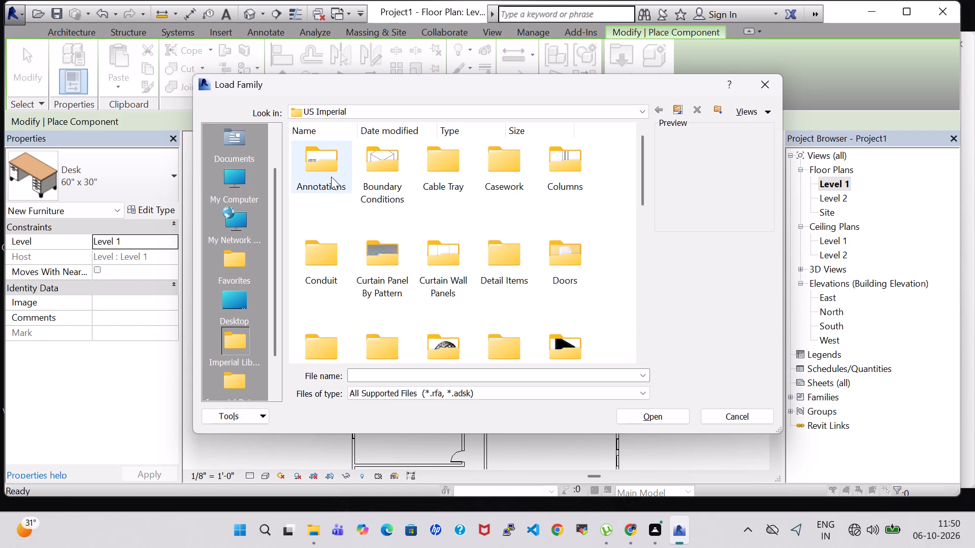
{"action": "scroll", "coordinate": [378, 185], "scroll_direction": "down", "scroll_amount": 1}
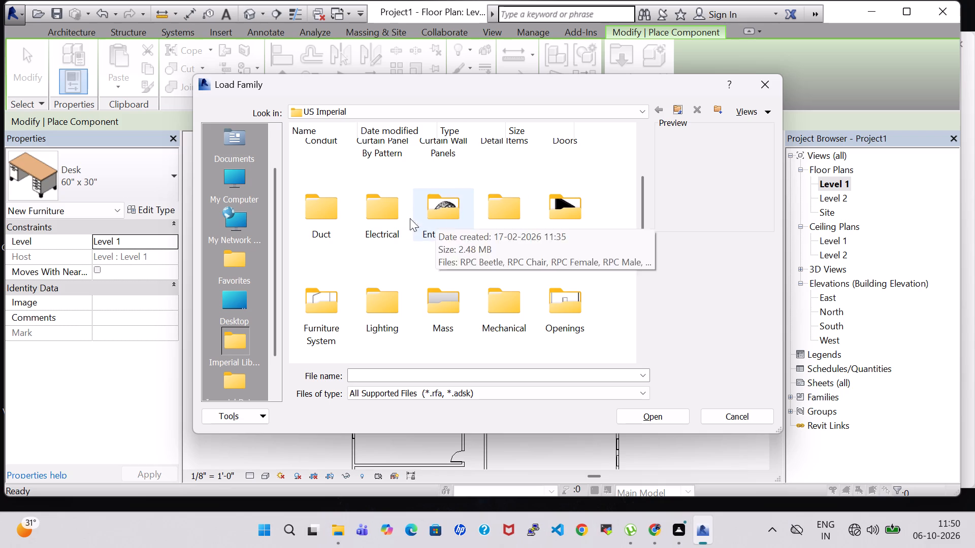
{"action": "scroll", "coordinate": [551, 277], "scroll_direction": "down", "scroll_amount": 1}
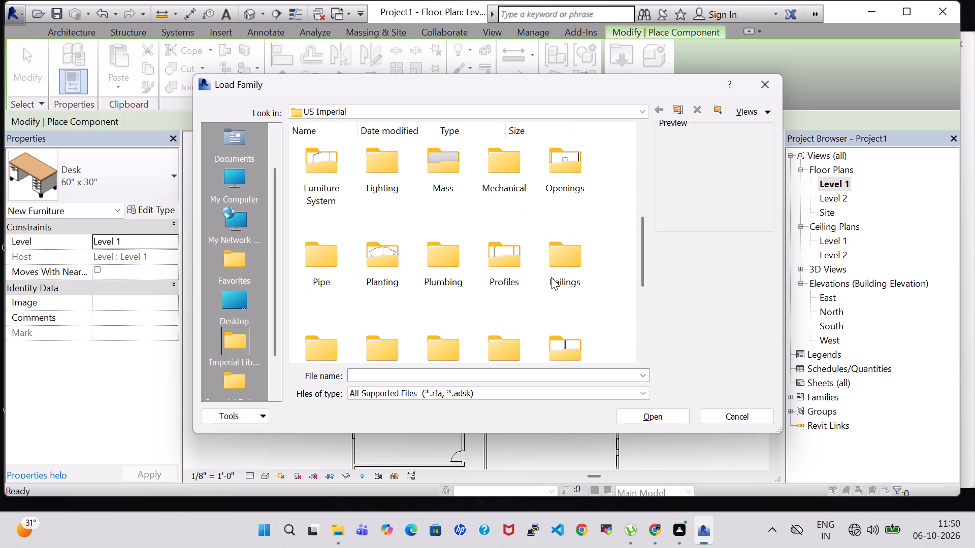
{"action": "scroll", "coordinate": [506, 244], "scroll_direction": "down", "scroll_amount": 1}
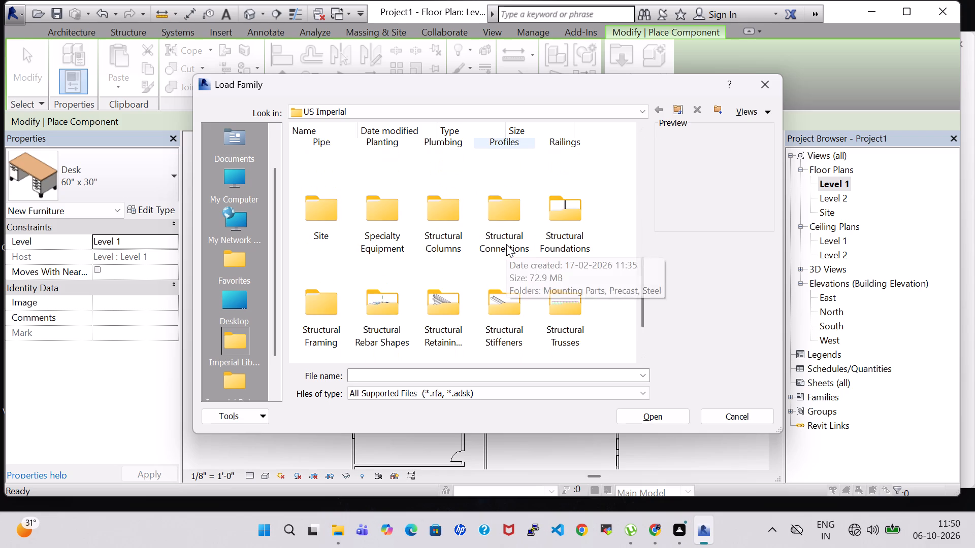
{"action": "scroll", "coordinate": [506, 244], "scroll_direction": "down", "scroll_amount": 1}
{"action": "scroll", "coordinate": [541, 243], "scroll_direction": "up", "scroll_amount": 14}
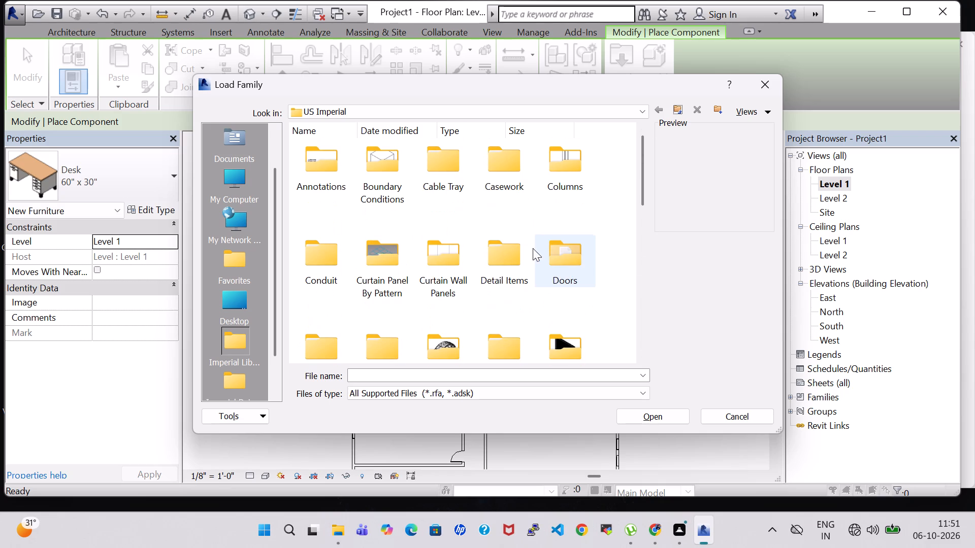
{"action": "scroll", "coordinate": [502, 241], "scroll_direction": "up", "scroll_amount": 9}
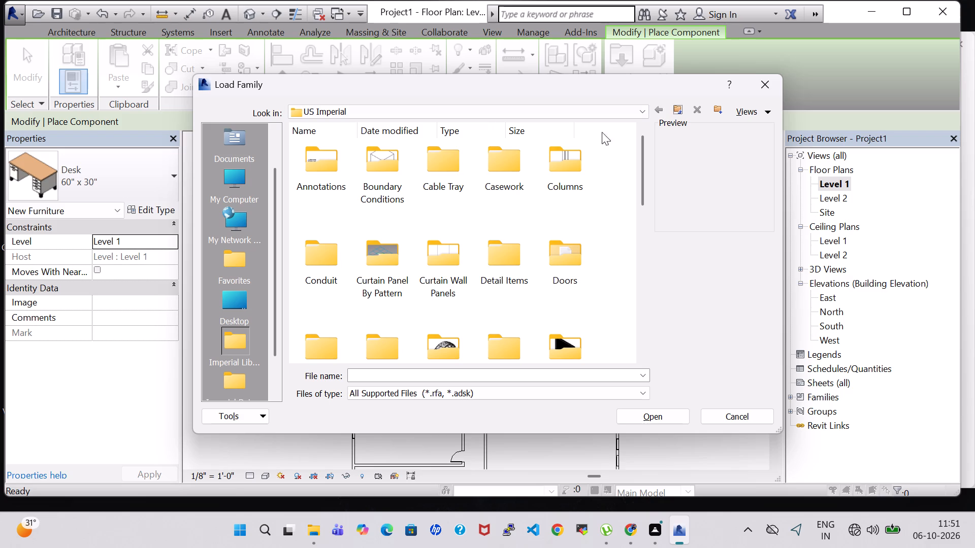
{"action": "scroll", "coordinate": [422, 209], "scroll_direction": "up", "scroll_amount": 3}
{"action": "left_click", "coordinate": [772, 81]}
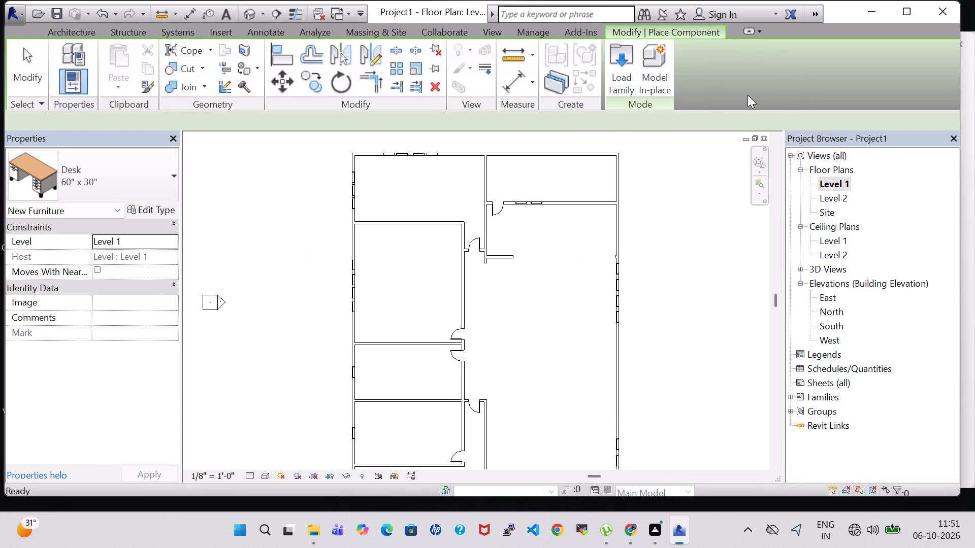
Look through the library's Mechanical families, including the MEP Water-Side Components and Air-Side Components folders.
{"action": "left_click", "coordinate": [627, 53]}
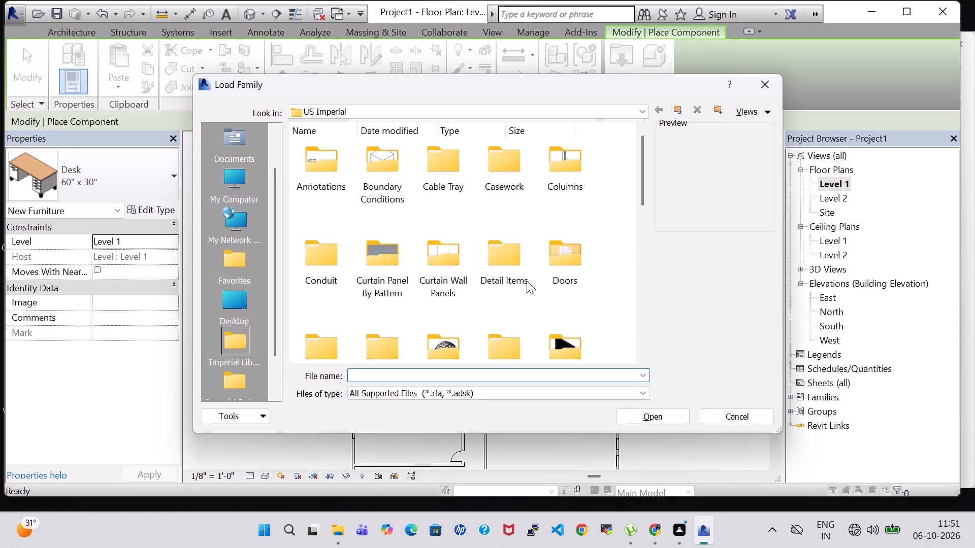
{"action": "scroll", "coordinate": [523, 277], "scroll_direction": "down", "scroll_amount": 1}
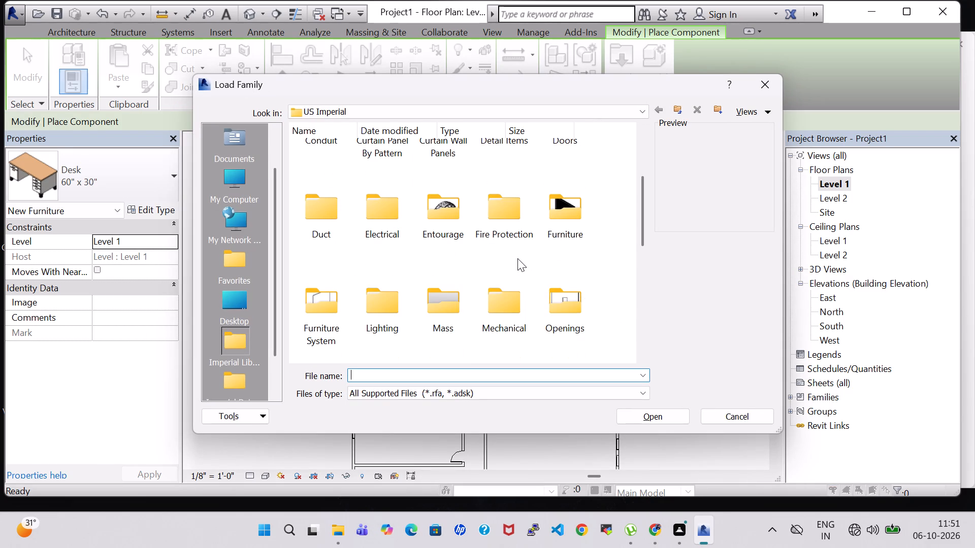
{"action": "double_click", "coordinate": [494, 299]}
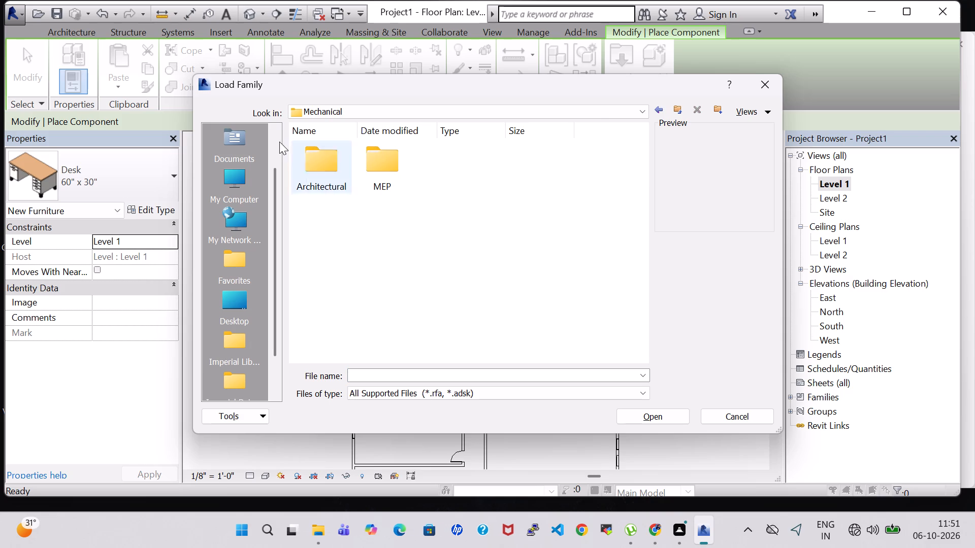
{"action": "double_click", "coordinate": [383, 162]}
{"action": "left_click", "coordinate": [448, 211]}
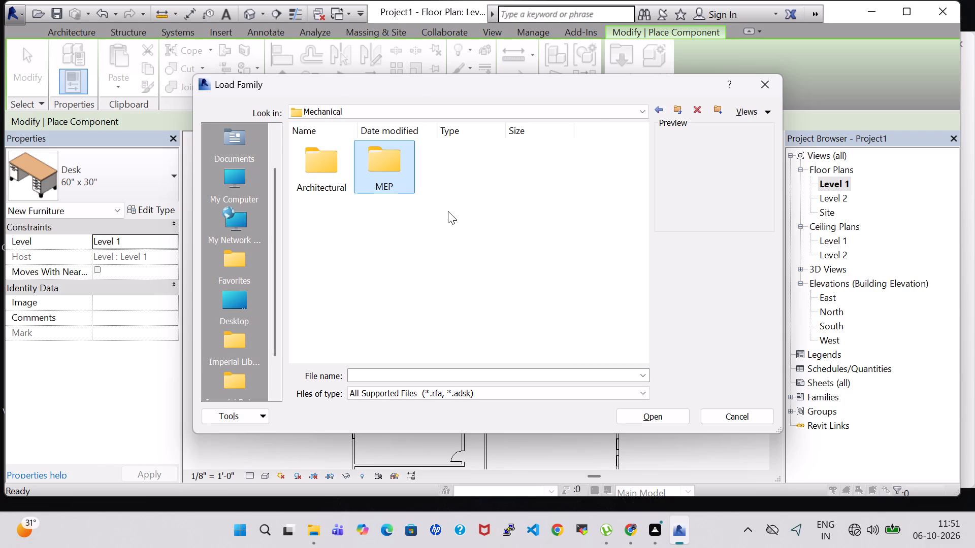
{"action": "double_click", "coordinate": [394, 173]}
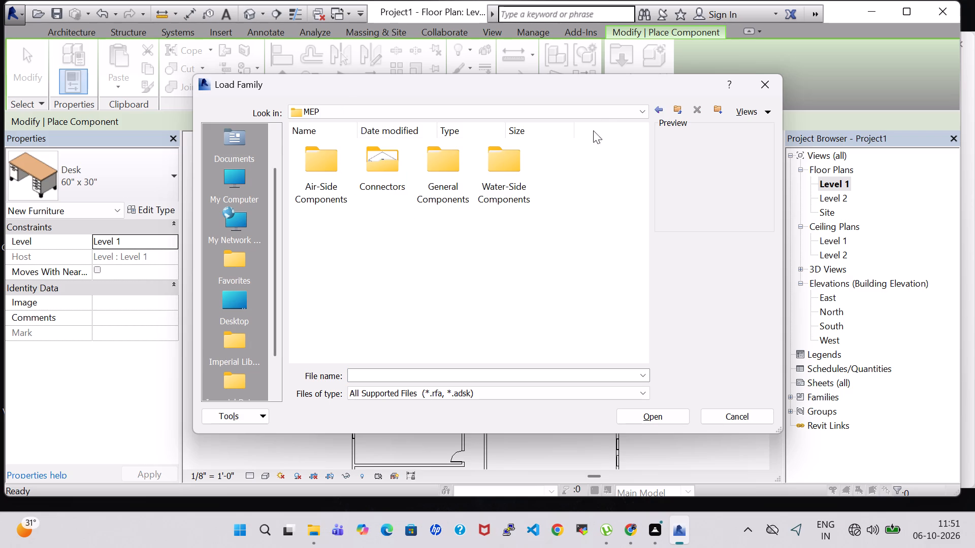
{"action": "left_click", "coordinate": [661, 109]}
{"action": "double_click", "coordinate": [327, 171]}
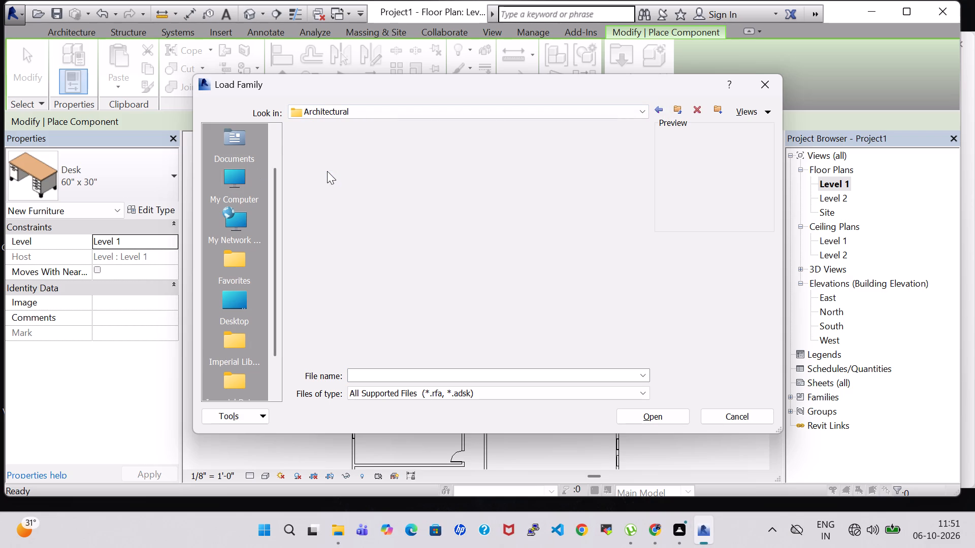
{"action": "double_click", "coordinate": [398, 183]}
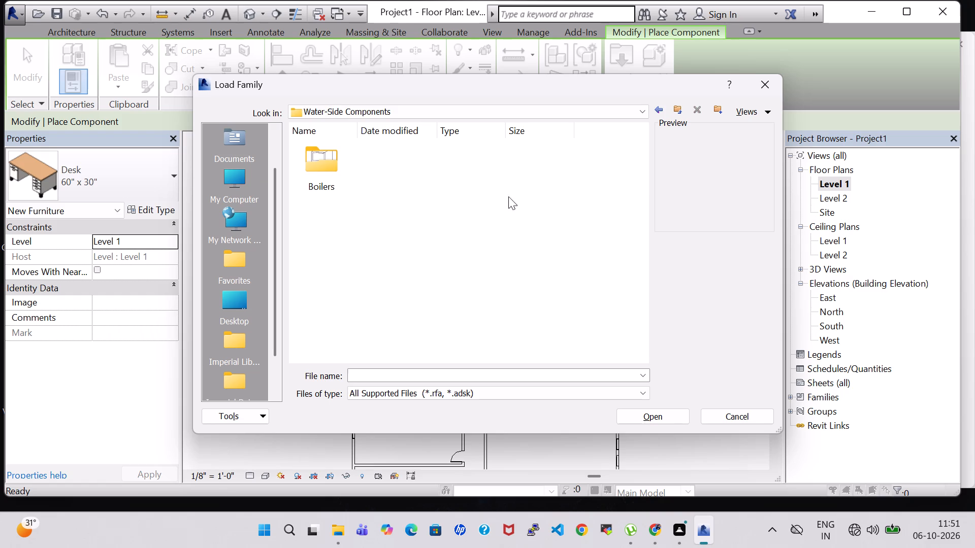
{"action": "left_click", "coordinate": [663, 102]}
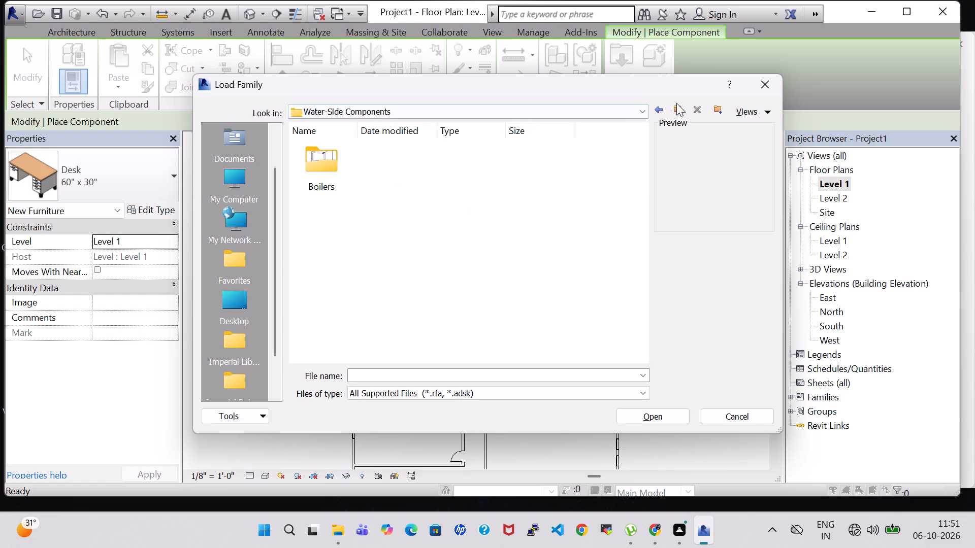
{"action": "left_click", "coordinate": [661, 110]}
{"action": "double_click", "coordinate": [328, 166]}
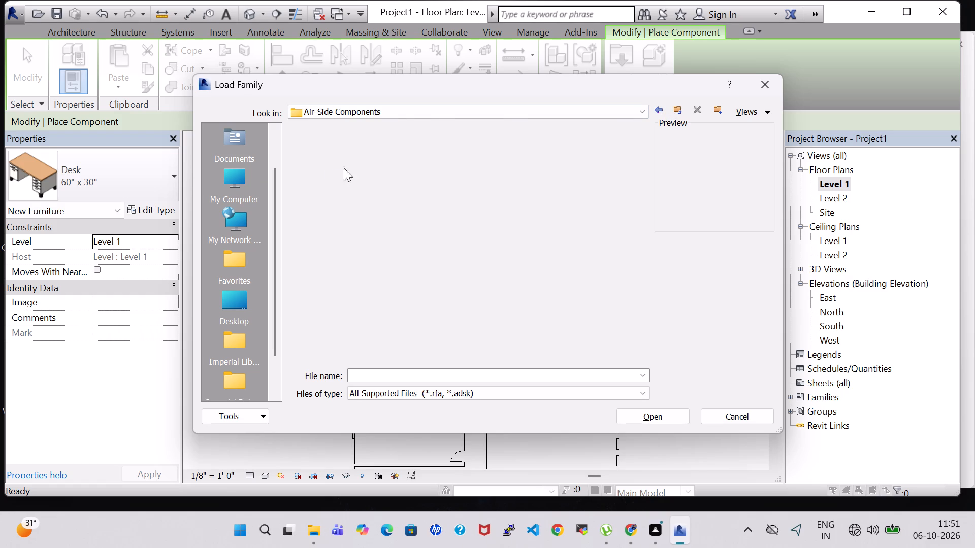
{"action": "double_click", "coordinate": [662, 114]}
{"action": "left_click", "coordinate": [655, 109]}
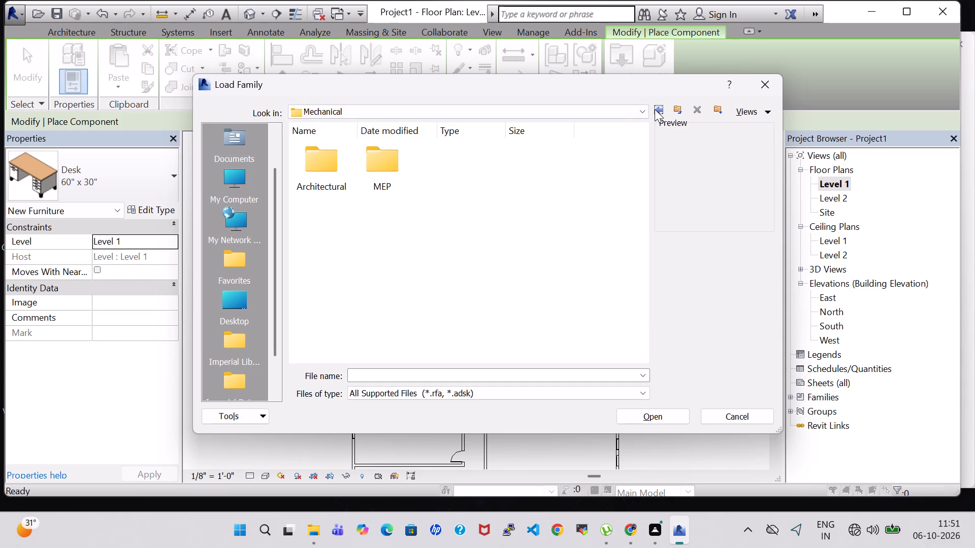
Look through the US Imperial library for a component family, checking the Profiles folder's Curtain Wall and Wall subfolders.
{"action": "scroll", "coordinate": [476, 250], "scroll_direction": "down", "scroll_amount": 1}
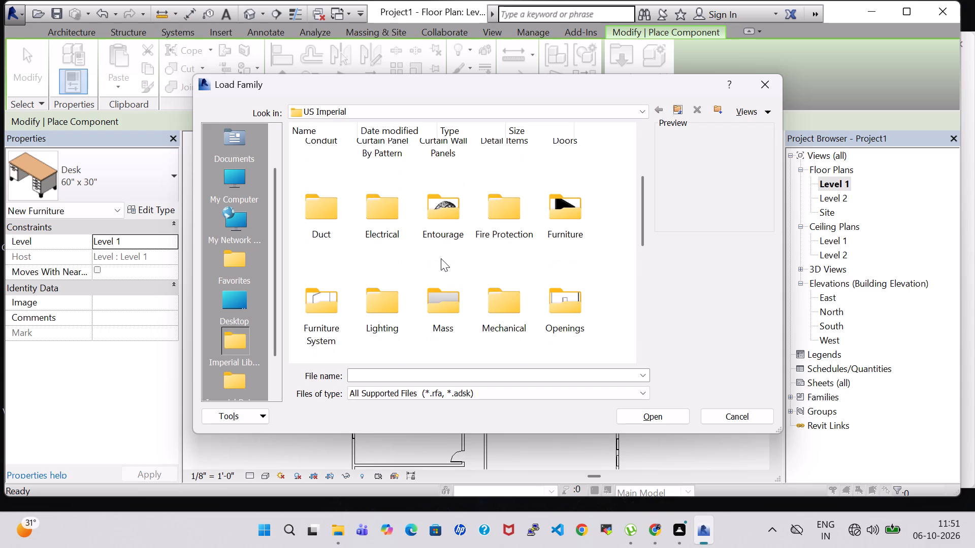
{"action": "scroll", "coordinate": [401, 281], "scroll_direction": "down", "scroll_amount": 1}
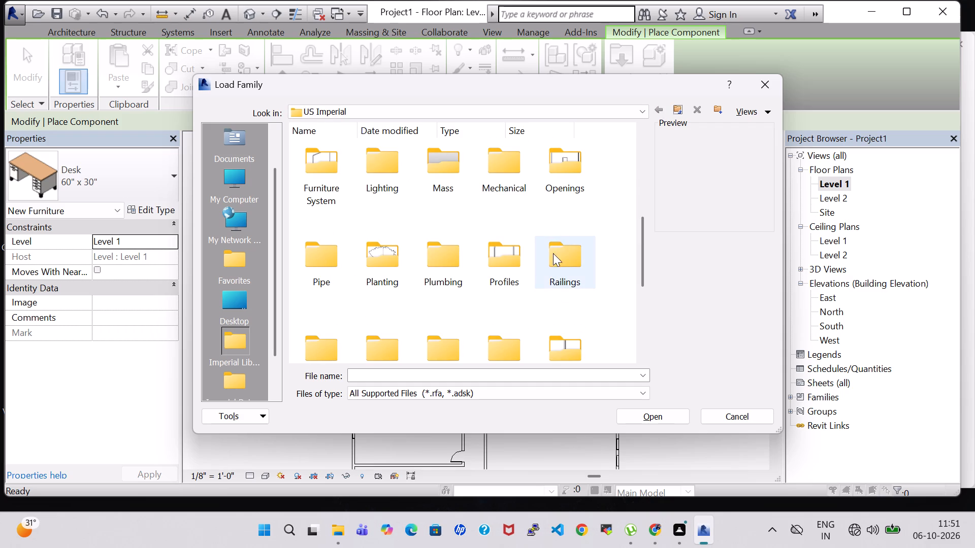
{"action": "scroll", "coordinate": [398, 291], "scroll_direction": "down", "scroll_amount": 1}
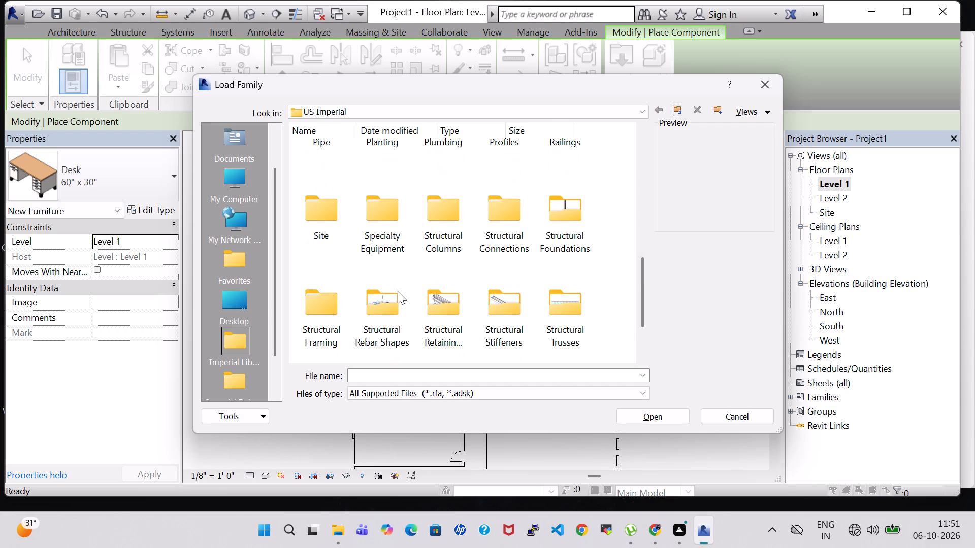
{"action": "scroll", "coordinate": [515, 263], "scroll_direction": "down", "scroll_amount": 1}
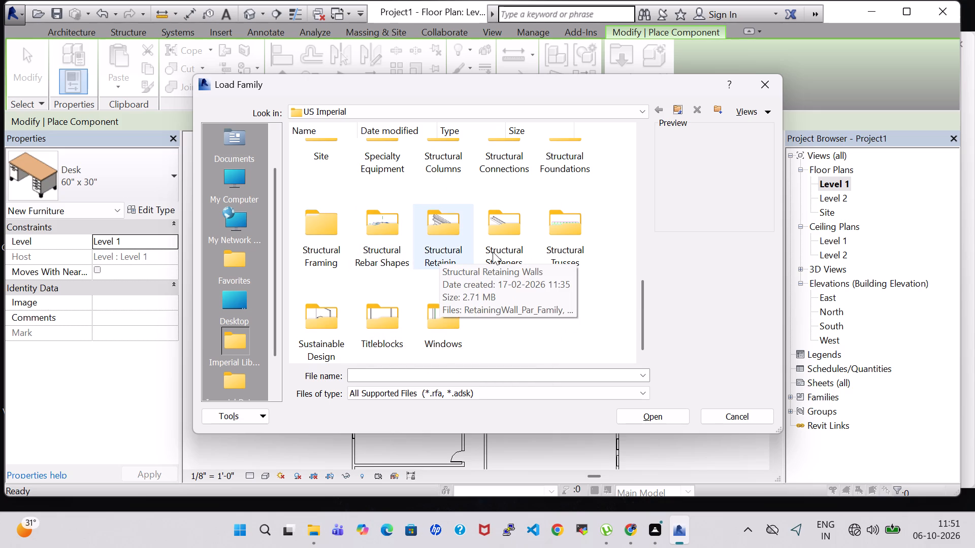
{"action": "scroll", "coordinate": [493, 252], "scroll_direction": "up", "scroll_amount": 1}
{"action": "double_click", "coordinate": [513, 190]}
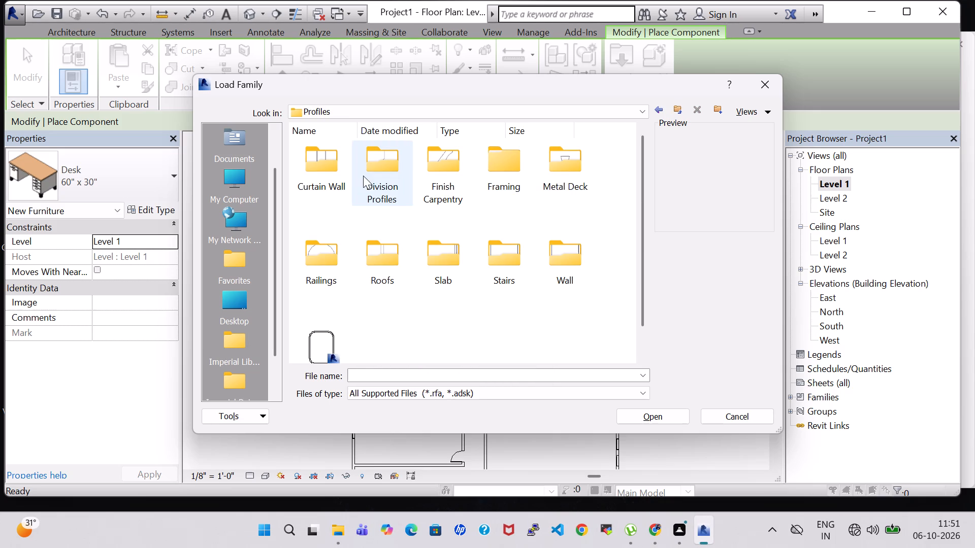
{"action": "double_click", "coordinate": [340, 174]}
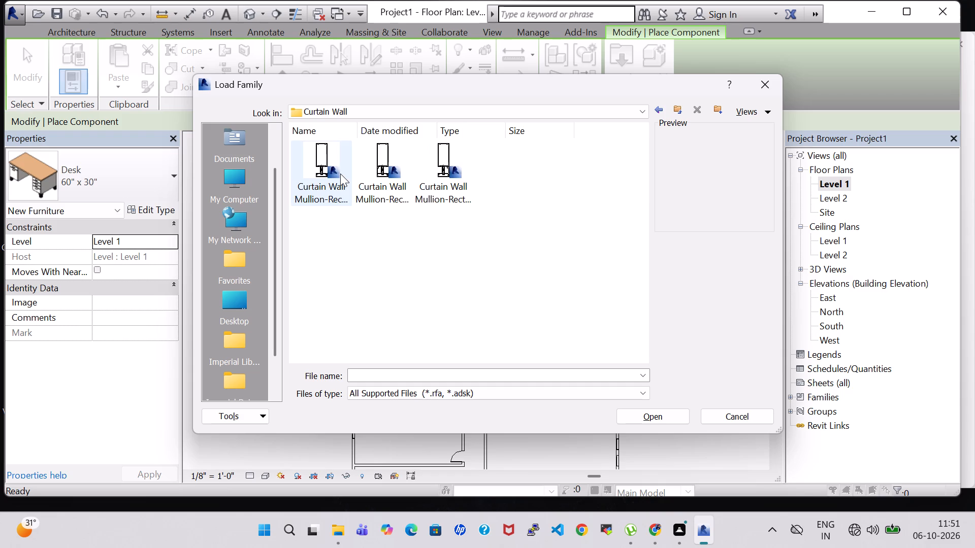
{"action": "left_click", "coordinate": [658, 103]}
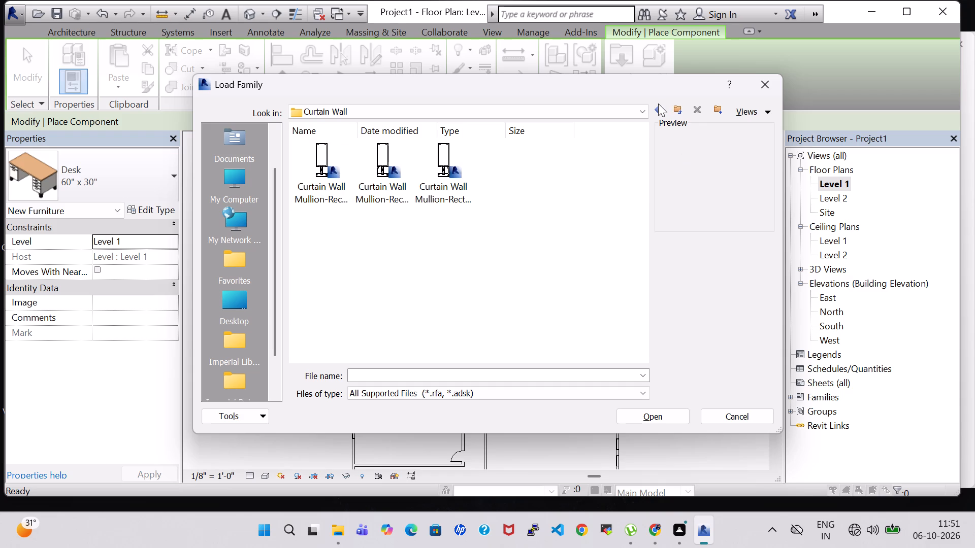
{"action": "left_click", "coordinate": [658, 111]}
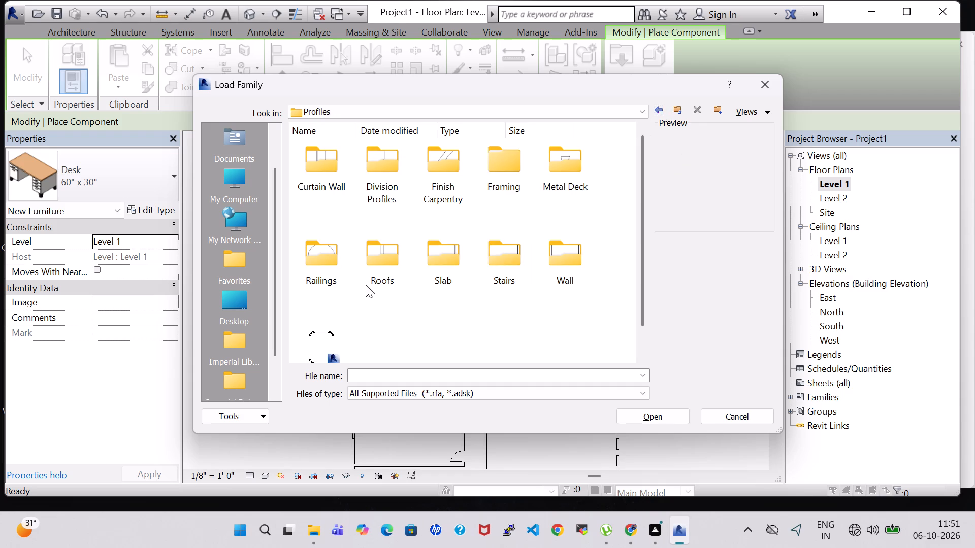
{"action": "double_click", "coordinate": [569, 259]}
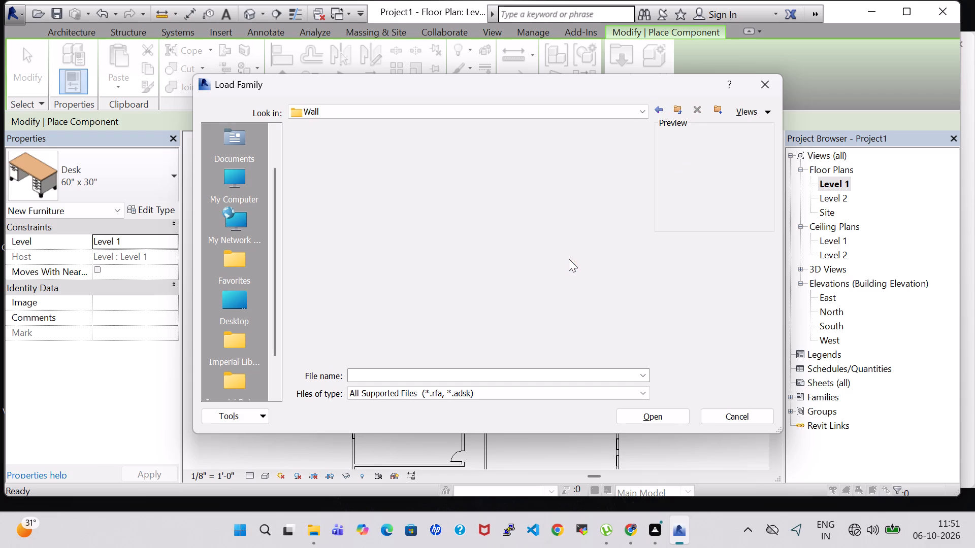
{"action": "left_click", "coordinate": [658, 109]}
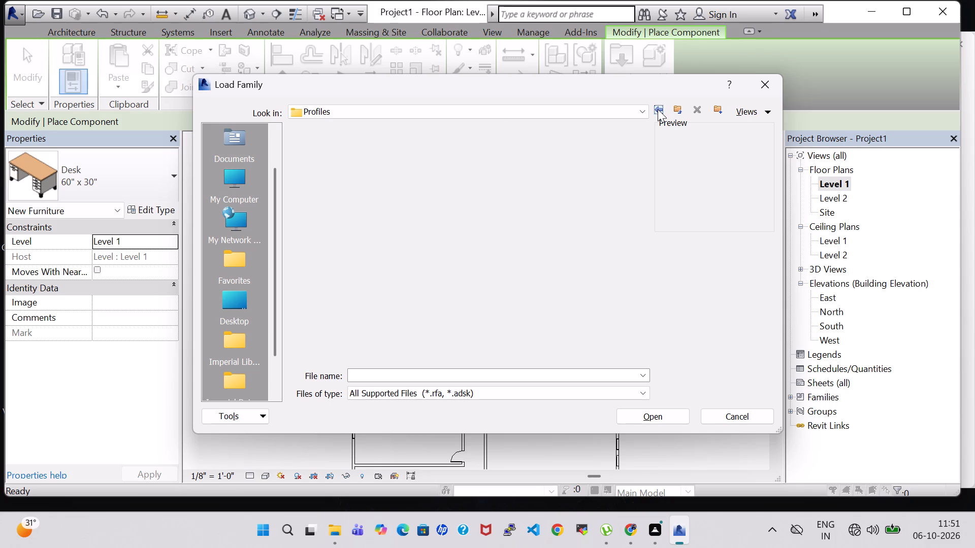
{"action": "scroll", "coordinate": [493, 299], "scroll_direction": "down", "scroll_amount": 1}
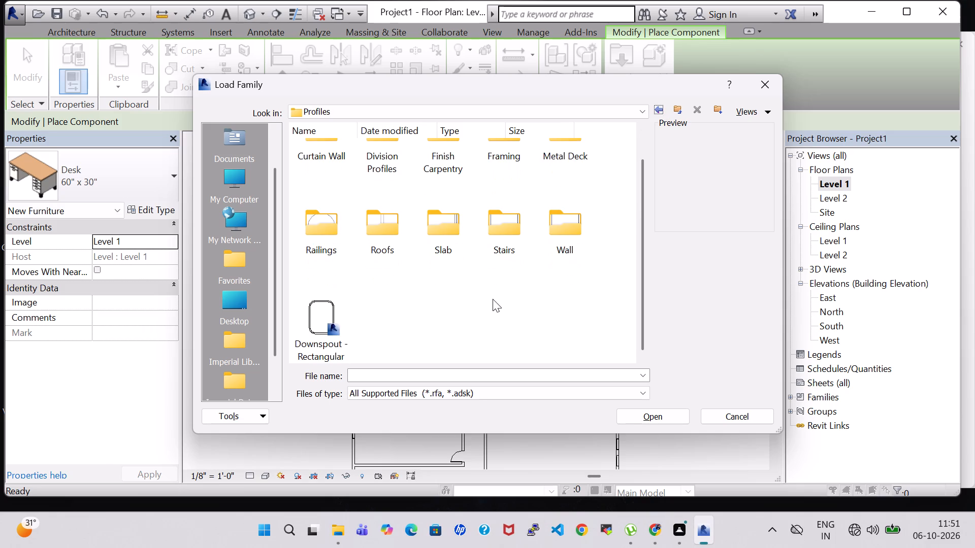
{"action": "scroll", "coordinate": [493, 299], "scroll_direction": "up", "scroll_amount": 2}
{"action": "left_click", "coordinate": [658, 105]}
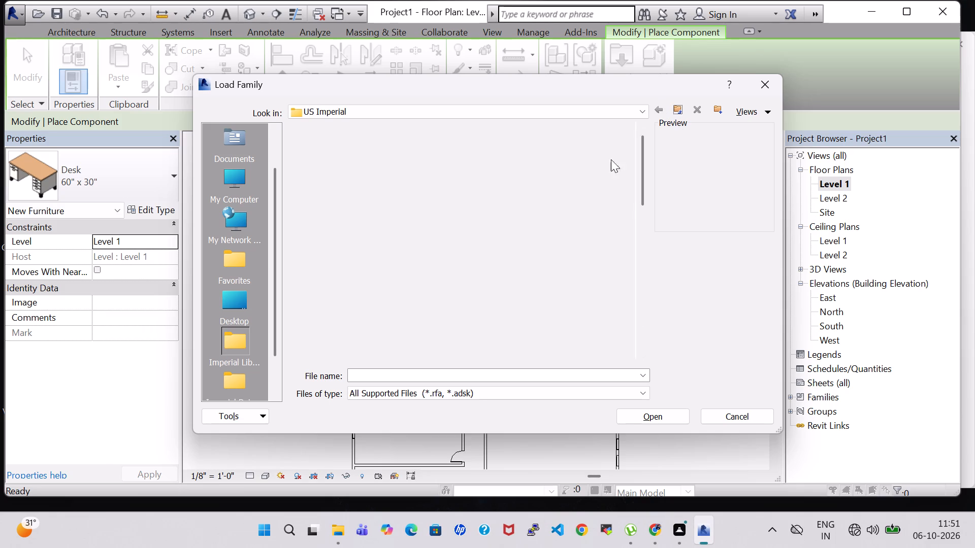
{"action": "scroll", "coordinate": [501, 218], "scroll_direction": "up", "scroll_amount": 2}
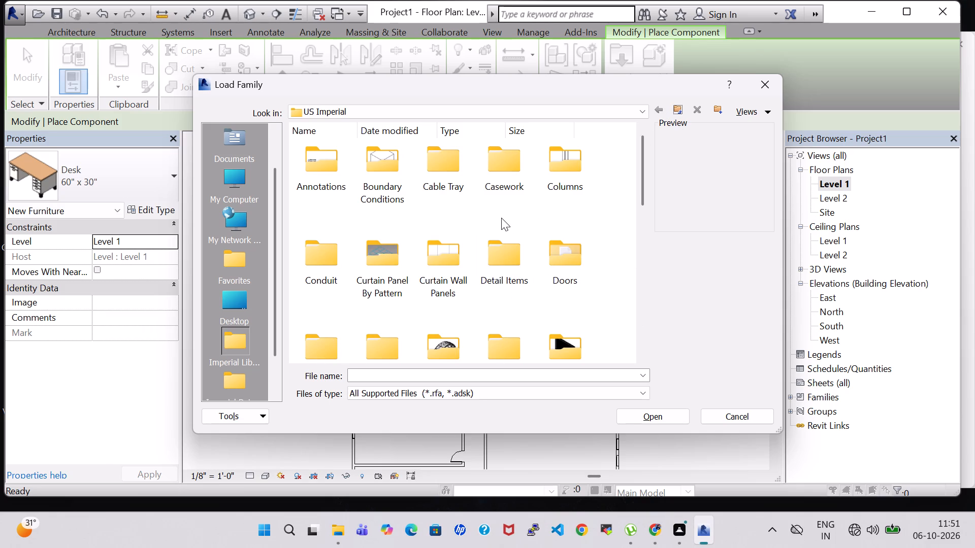
{"action": "scroll", "coordinate": [543, 221], "scroll_direction": "down", "scroll_amount": 1}
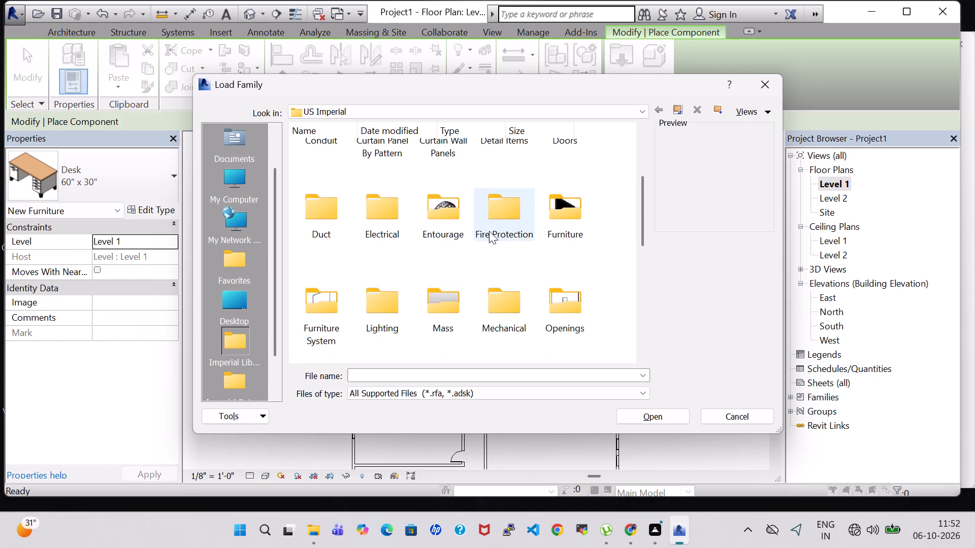
{"action": "scroll", "coordinate": [479, 247], "scroll_direction": "down", "scroll_amount": 1}
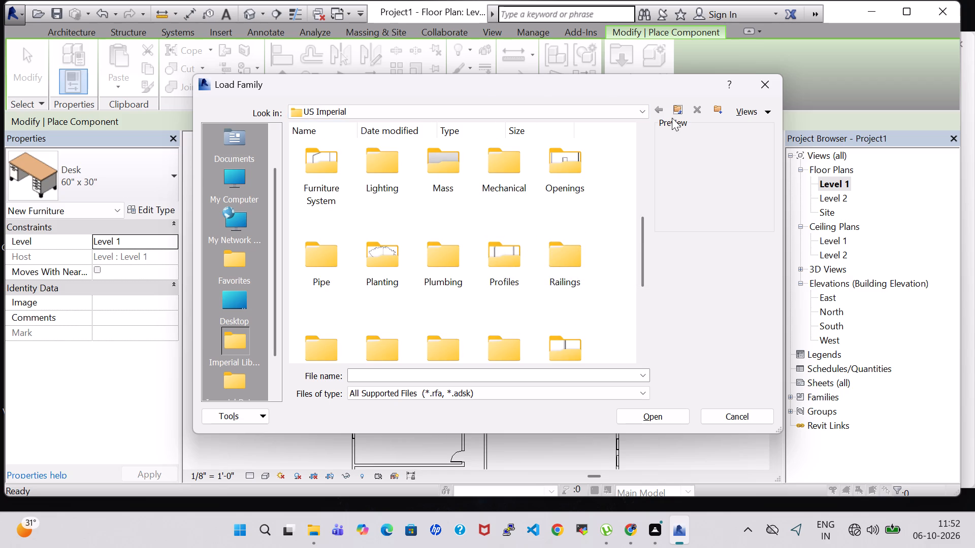
Go up to the RVT 2016 Libraries folder and check its Generic, India and US Imperial libraries for component families.
{"action": "left_click", "coordinate": [647, 115]}
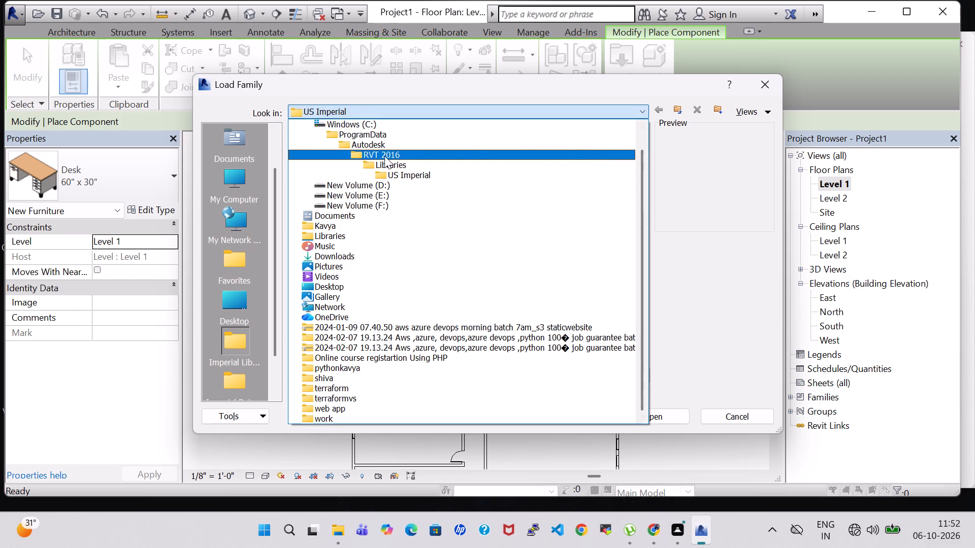
{"action": "left_click", "coordinate": [385, 168]}
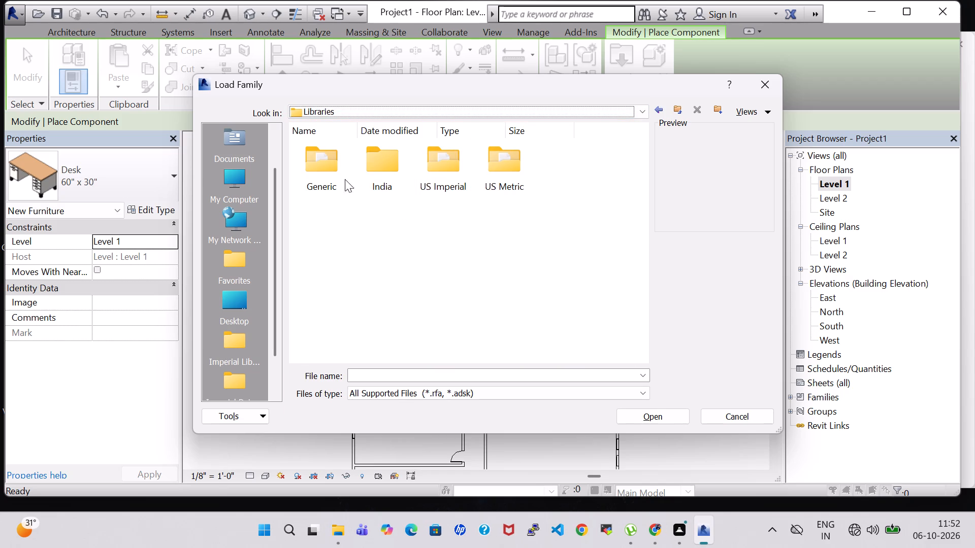
{"action": "double_click", "coordinate": [317, 164]}
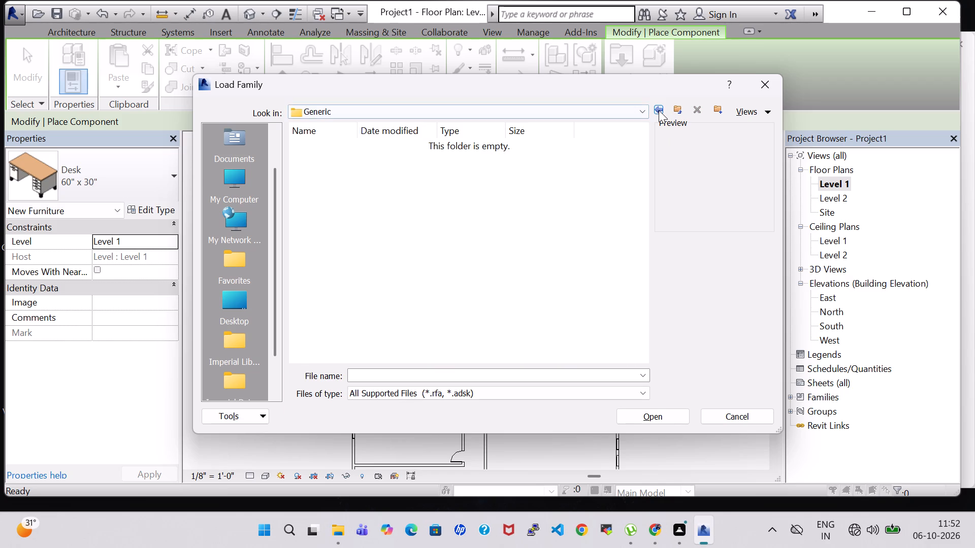
{"action": "left_click", "coordinate": [659, 110]}
{"action": "double_click", "coordinate": [394, 158]}
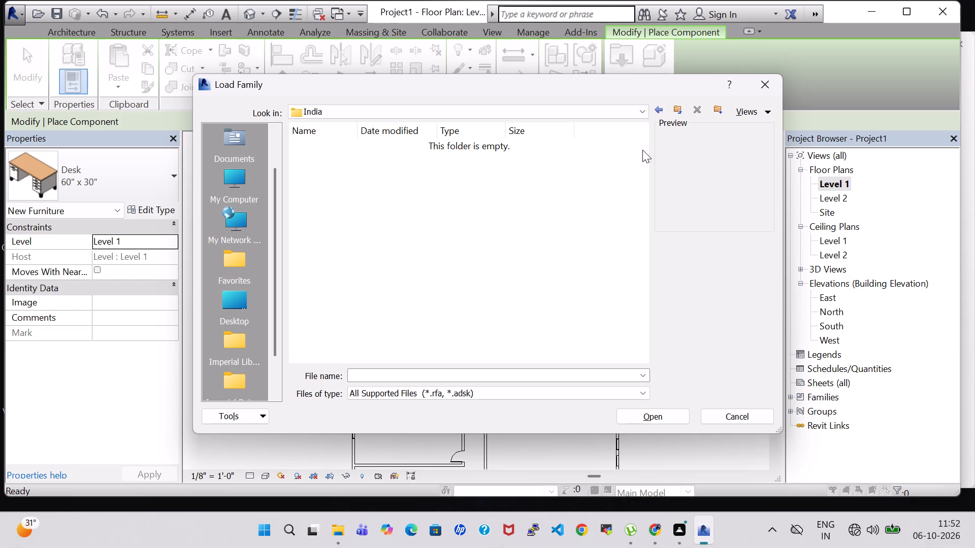
{"action": "left_click", "coordinate": [657, 109]}
{"action": "double_click", "coordinate": [454, 166]}
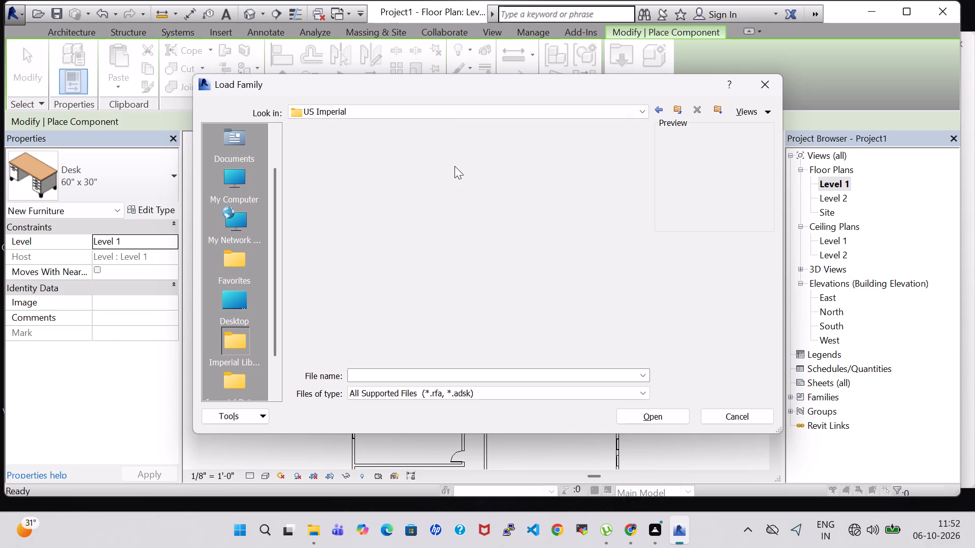
{"action": "scroll", "coordinate": [477, 213], "scroll_direction": "down", "scroll_amount": 4}
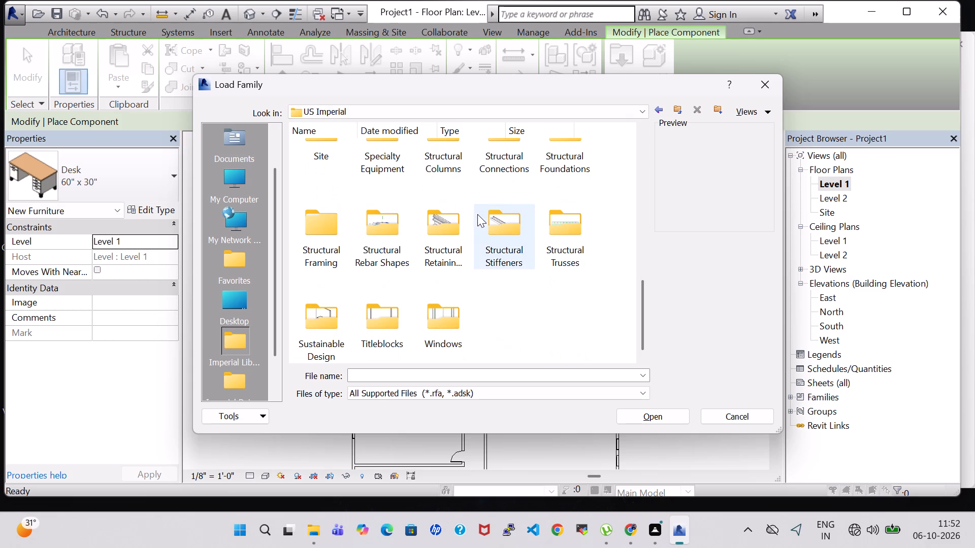
{"action": "left_click", "coordinate": [656, 114]}
Open the US Metric library and browse its category folders, including Doors, for a component family to load.
{"action": "double_click", "coordinate": [511, 160]}
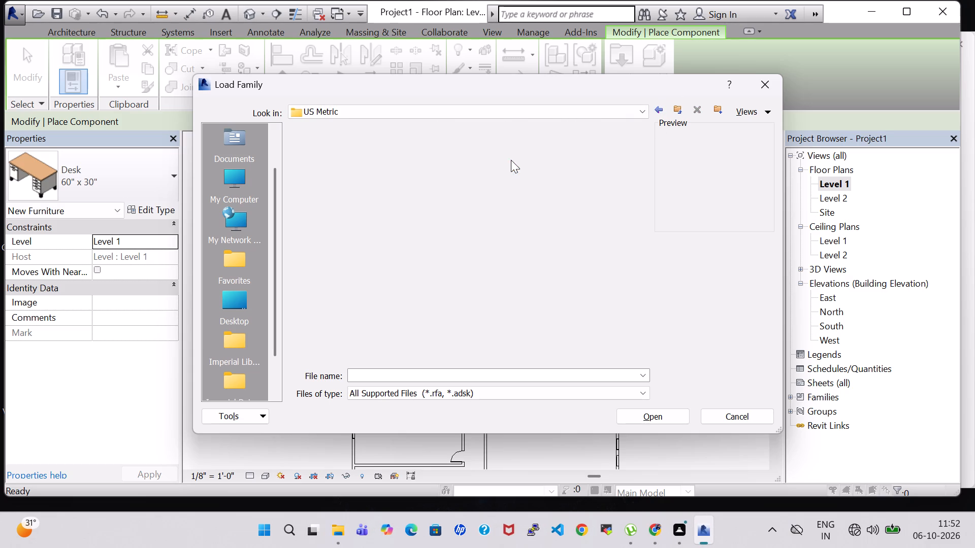
{"action": "scroll", "coordinate": [562, 206], "scroll_direction": "down", "scroll_amount": 1}
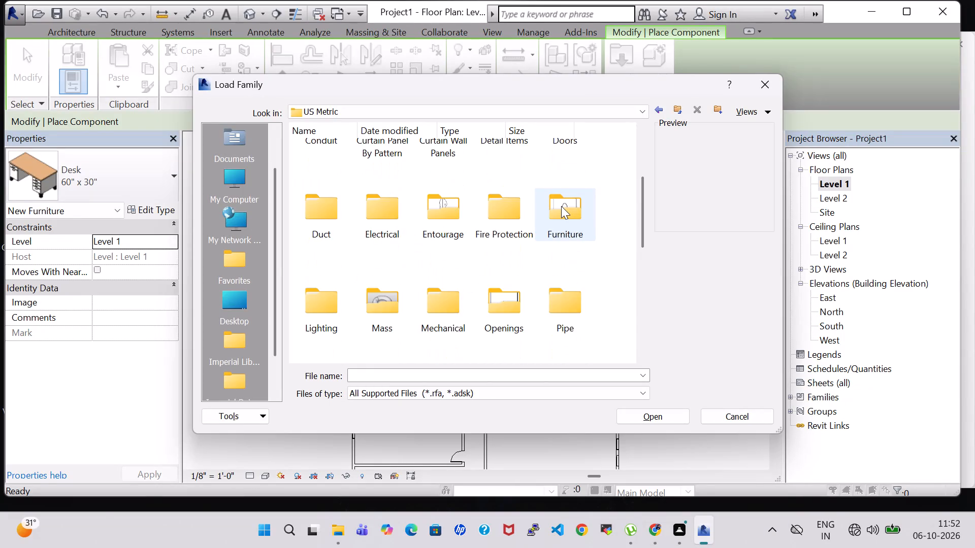
{"action": "scroll", "coordinate": [561, 206], "scroll_direction": "down", "scroll_amount": 5}
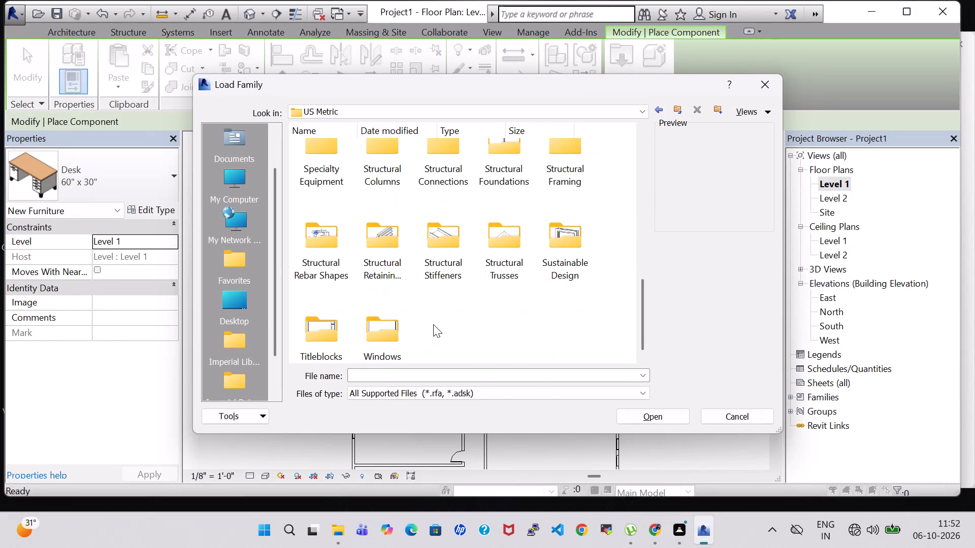
{"action": "scroll", "coordinate": [463, 282], "scroll_direction": "up", "scroll_amount": 1}
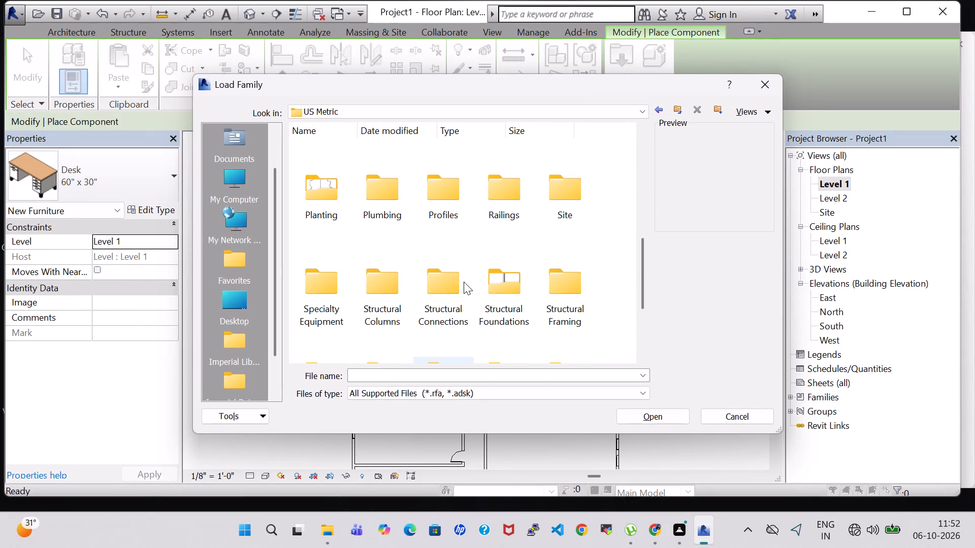
{"action": "scroll", "coordinate": [498, 251], "scroll_direction": "up", "scroll_amount": 1}
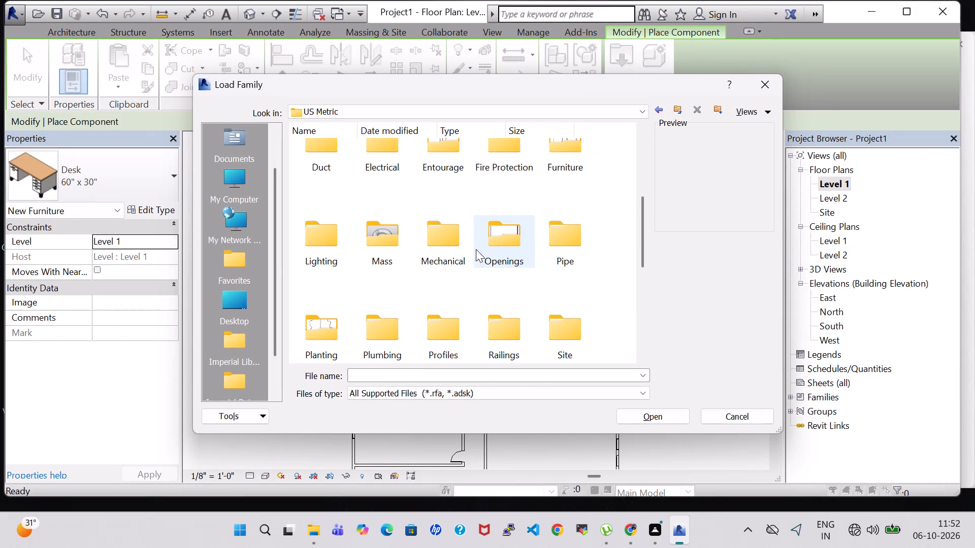
{"action": "scroll", "coordinate": [508, 268], "scroll_direction": "up", "scroll_amount": 2}
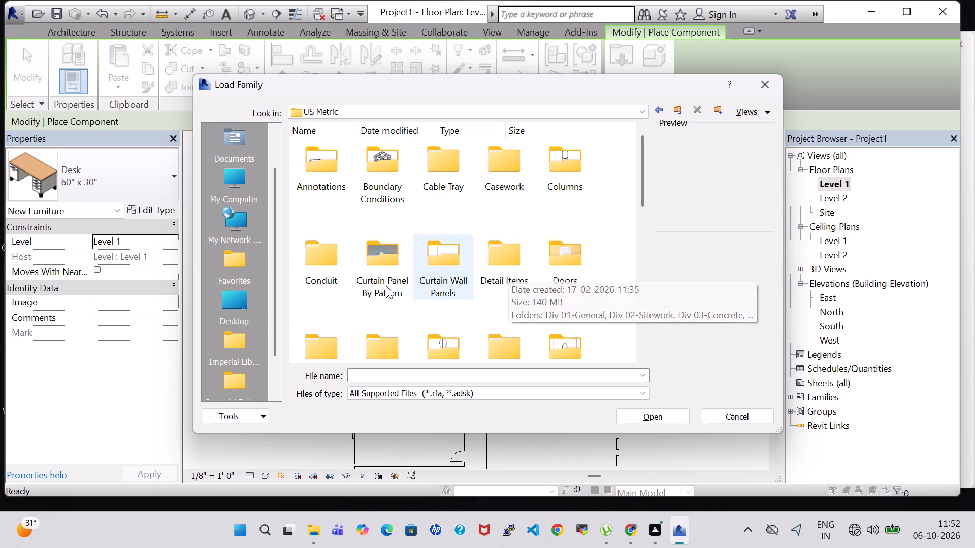
{"action": "scroll", "coordinate": [517, 283], "scroll_direction": "up", "scroll_amount": 1}
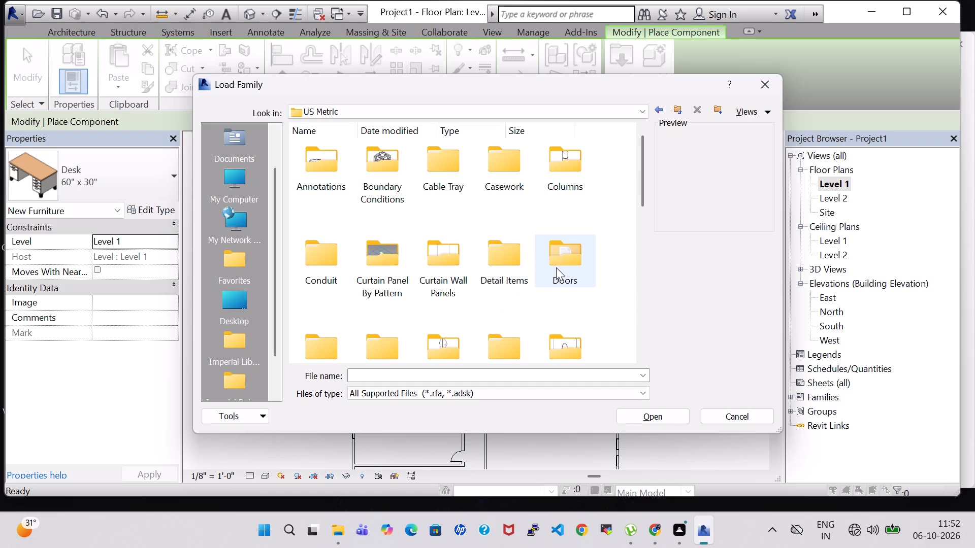
{"action": "double_click", "coordinate": [556, 267]}
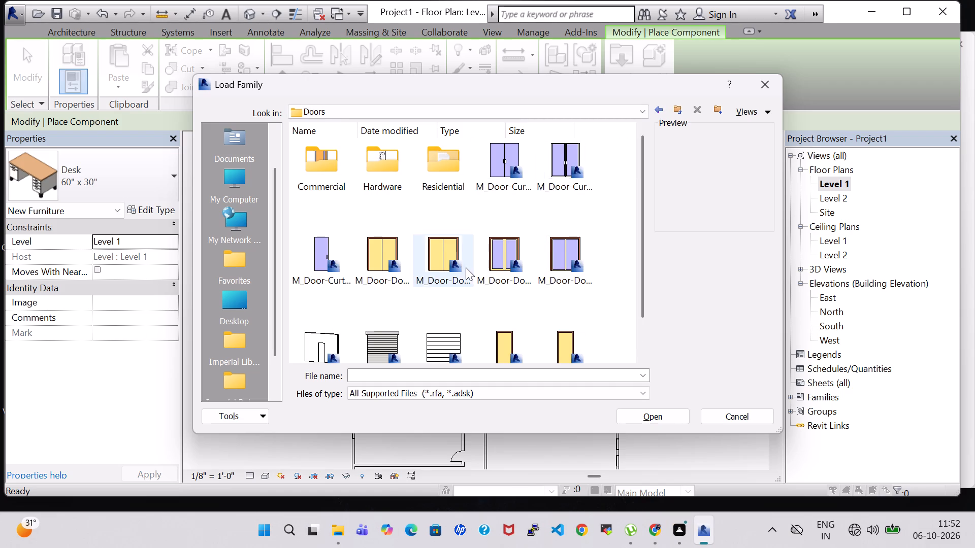
{"action": "scroll", "coordinate": [466, 267], "scroll_direction": "down", "scroll_amount": 2}
{"action": "scroll", "coordinate": [466, 267], "scroll_direction": "up", "scroll_amount": 3}
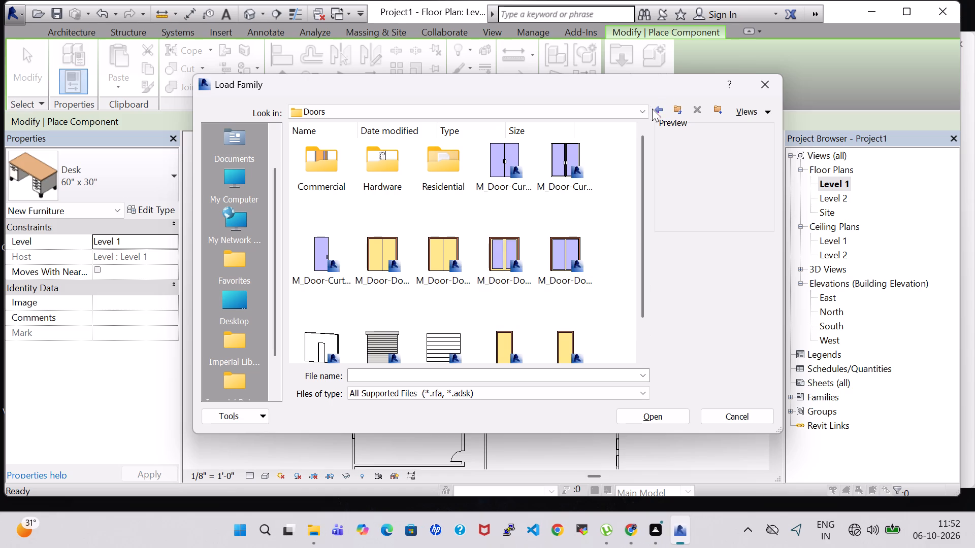
{"action": "left_click", "coordinate": [661, 109]}
Look through more of the US Metric library's categories, checking the Detail Items folder and its division subfolders.
{"action": "scroll", "coordinate": [502, 248], "scroll_direction": "down", "scroll_amount": 5}
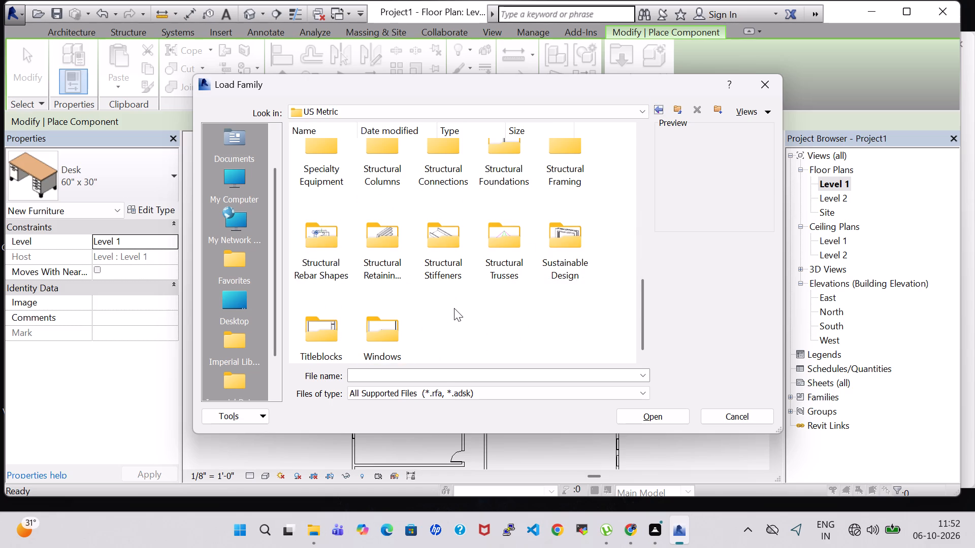
{"action": "scroll", "coordinate": [454, 308], "scroll_direction": "up", "scroll_amount": 1}
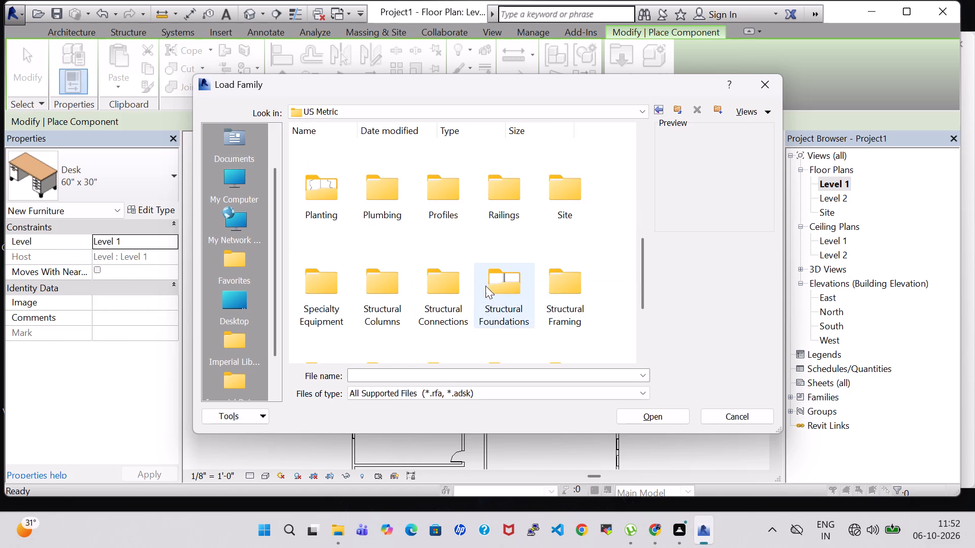
{"action": "scroll", "coordinate": [415, 227], "scroll_direction": "up", "scroll_amount": 1}
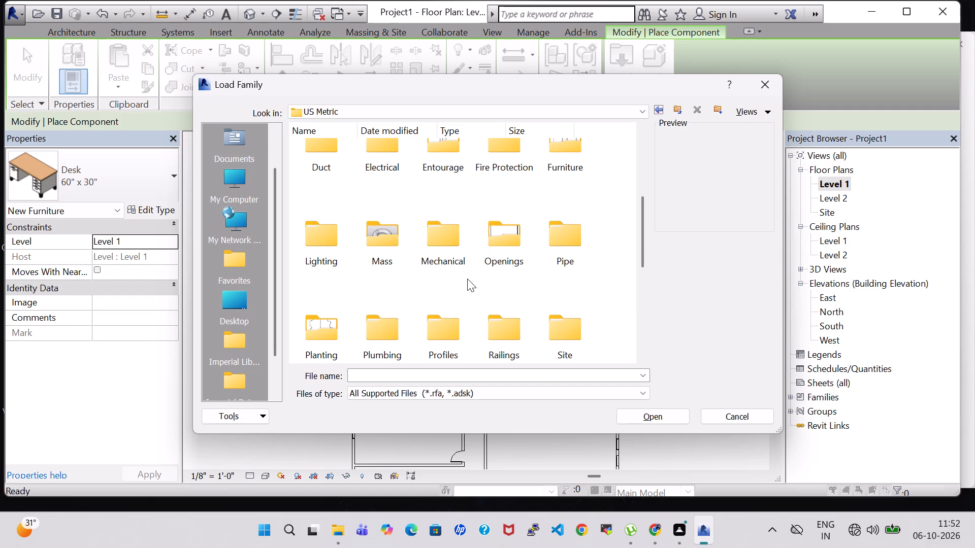
{"action": "scroll", "coordinate": [467, 279], "scroll_direction": "up", "scroll_amount": 3}
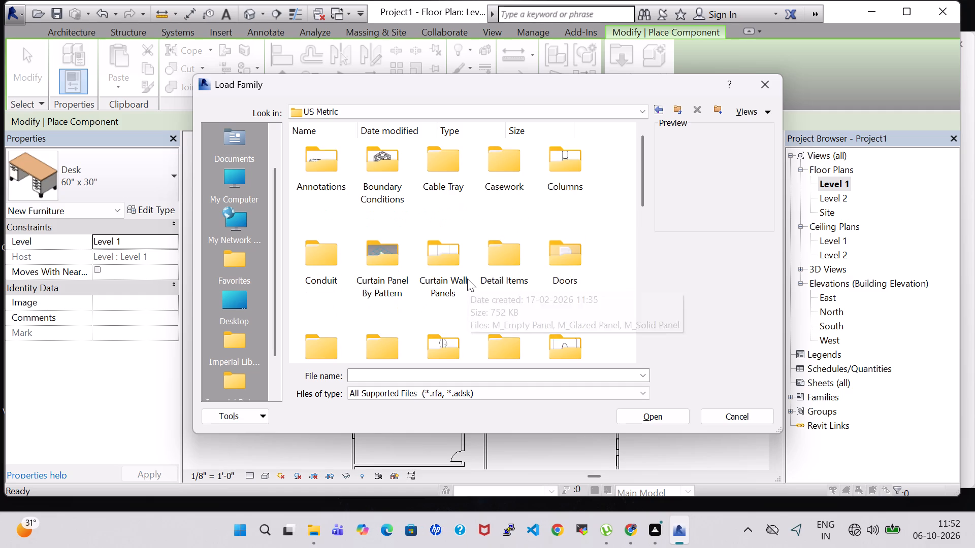
{"action": "scroll", "coordinate": [484, 193], "scroll_direction": "up", "scroll_amount": 1}
{"action": "scroll", "coordinate": [431, 248], "scroll_direction": "up", "scroll_amount": 2}
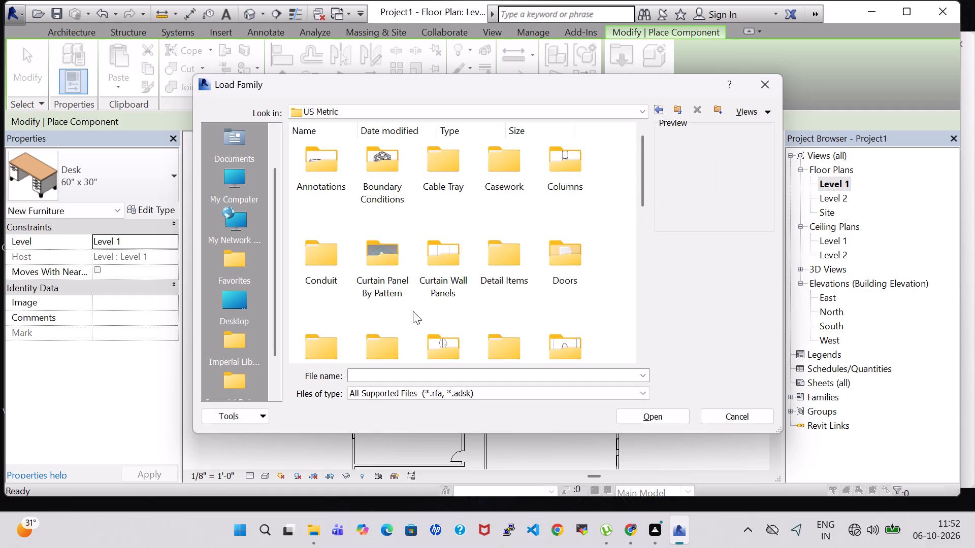
{"action": "scroll", "coordinate": [435, 222], "scroll_direction": "up", "scroll_amount": 2}
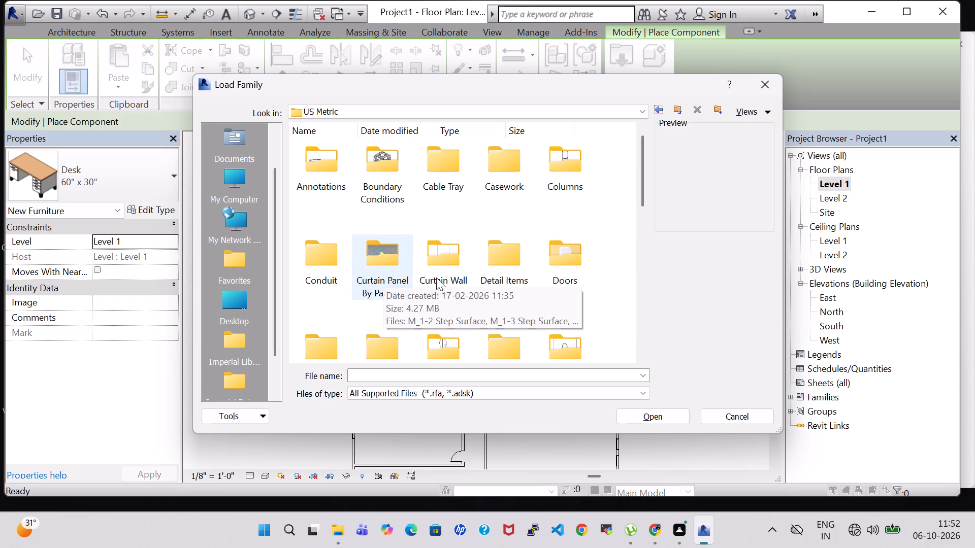
{"action": "left_click", "coordinate": [522, 264]}
{"action": "double_click", "coordinate": [522, 264]}
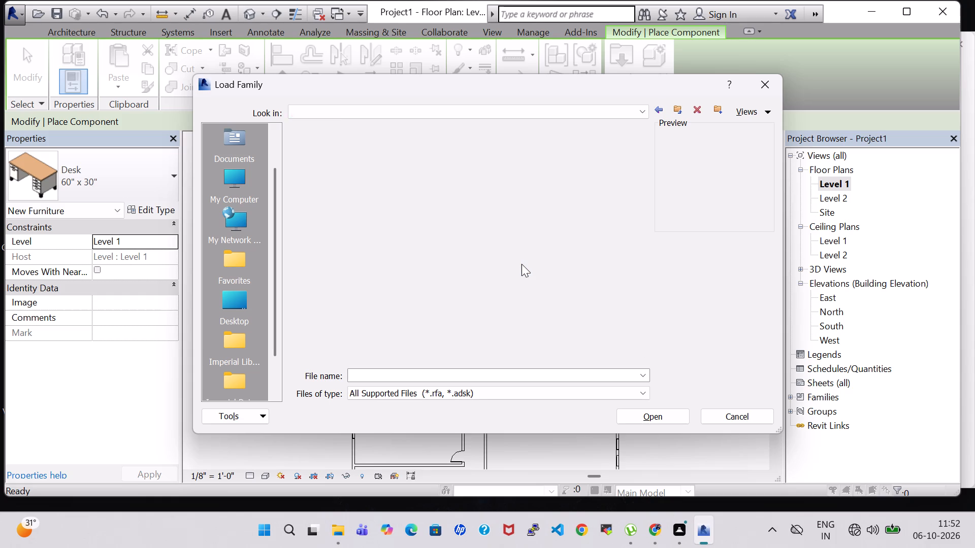
{"action": "scroll", "coordinate": [565, 221], "scroll_direction": "down", "scroll_amount": 2}
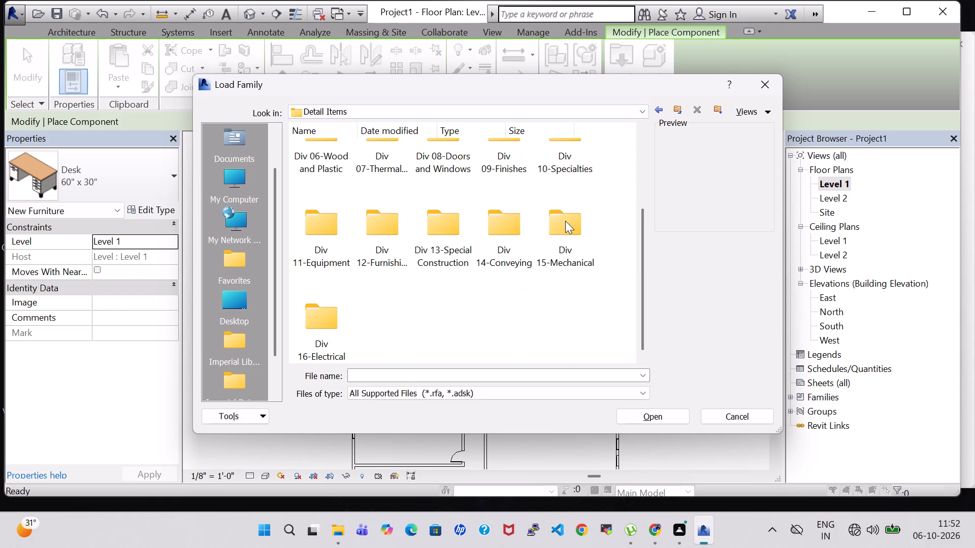
{"action": "left_click", "coordinate": [664, 102]}
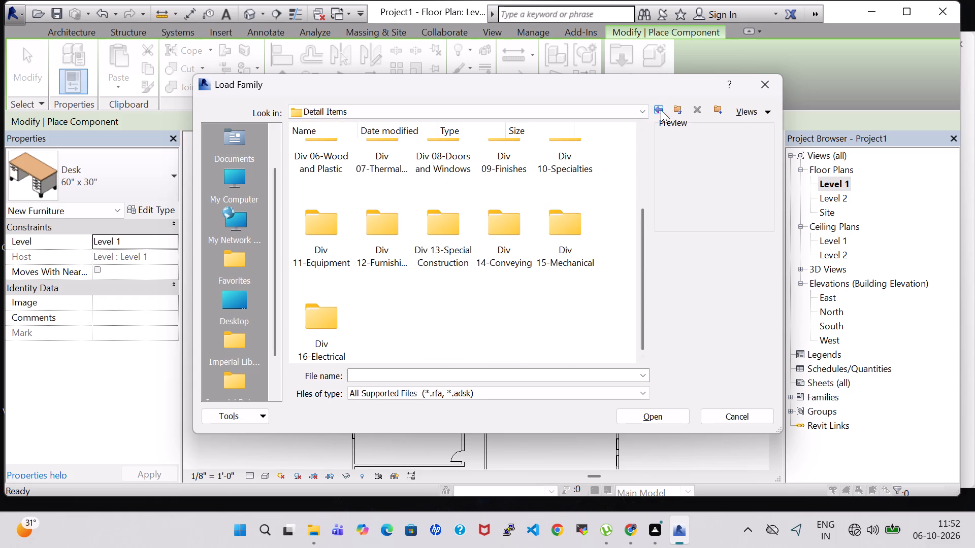
{"action": "left_click", "coordinate": [661, 110]}
Look over the full range of US Metric category folders, from Annotations to Windows, for a suitable component category.
{"action": "scroll", "coordinate": [434, 289], "scroll_direction": "down", "scroll_amount": 1}
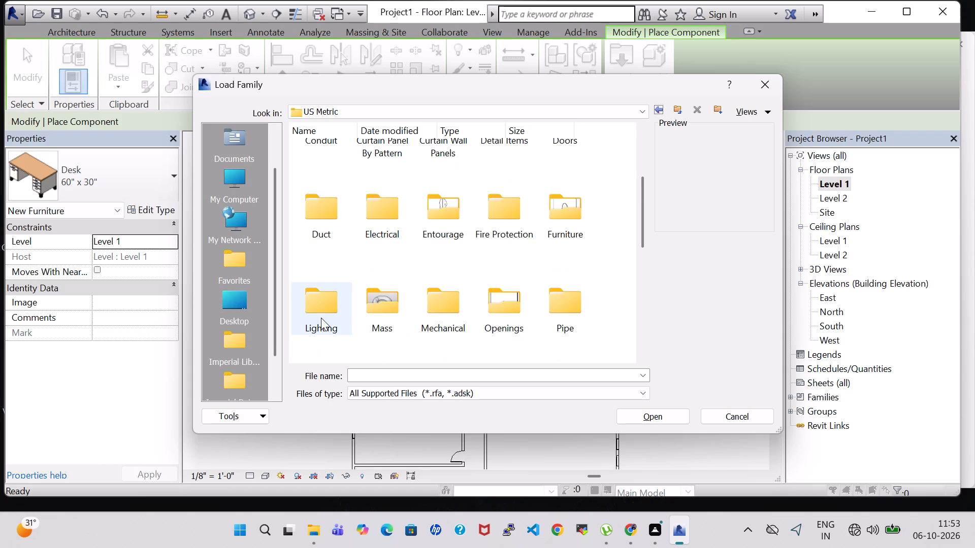
{"action": "scroll", "coordinate": [478, 321], "scroll_direction": "down", "scroll_amount": 1}
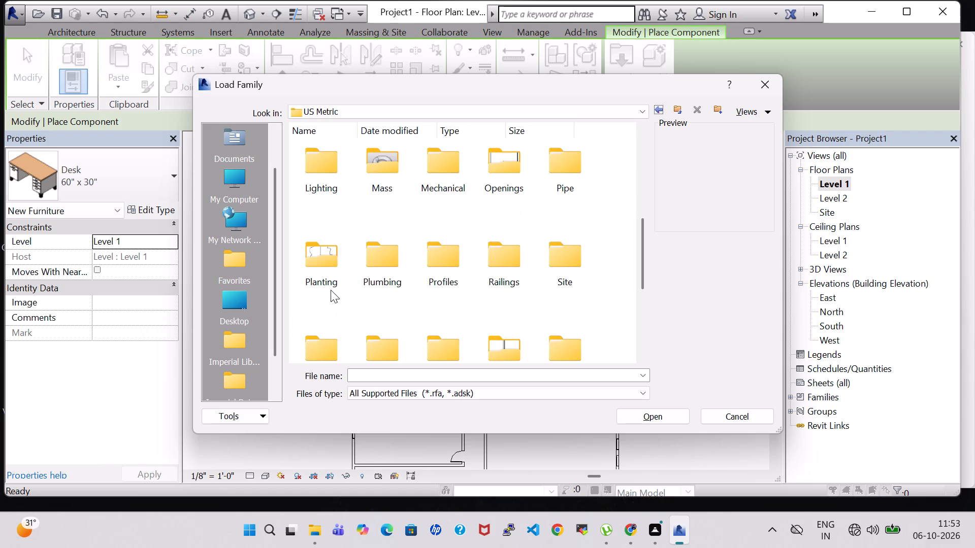
{"action": "scroll", "coordinate": [457, 288], "scroll_direction": "down", "scroll_amount": 1}
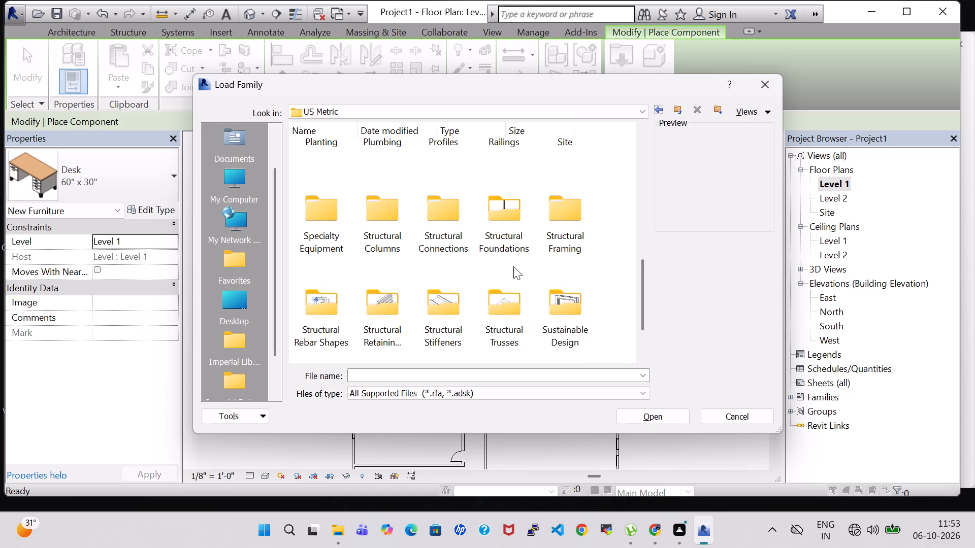
{"action": "scroll", "coordinate": [529, 255], "scroll_direction": "down", "scroll_amount": 1}
{"action": "scroll", "coordinate": [456, 282], "scroll_direction": "down", "scroll_amount": 1}
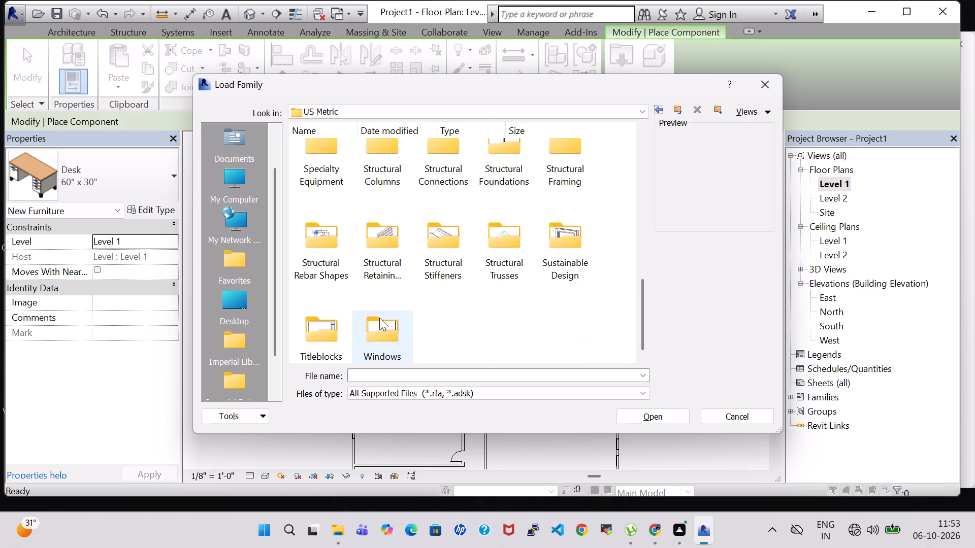
{"action": "scroll", "coordinate": [379, 318], "scroll_direction": "up", "scroll_amount": 2}
{"action": "scroll", "coordinate": [445, 301], "scroll_direction": "up", "scroll_amount": 5}
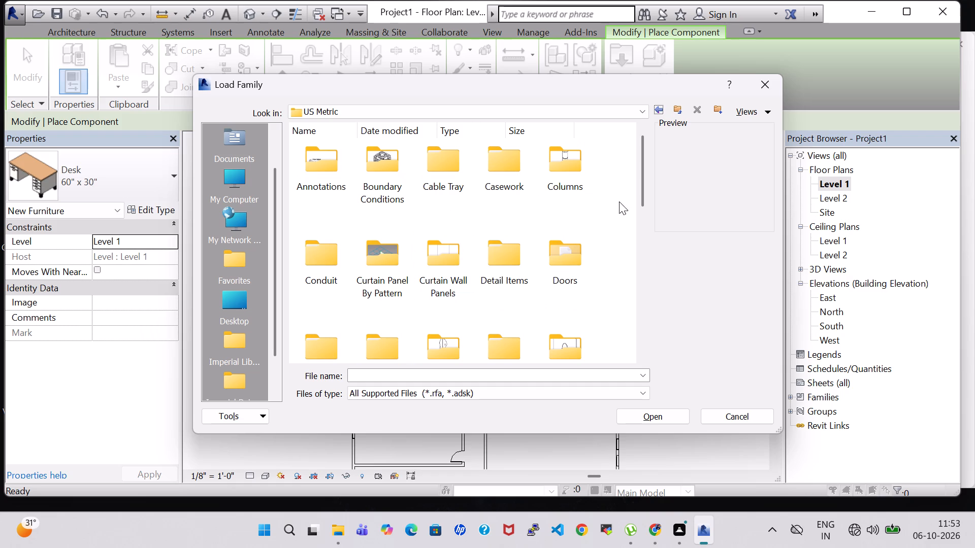
Load the M_Bed-Box family from the US Metric library's Furniture Beds folder.
{"action": "scroll", "coordinate": [416, 215], "scroll_direction": "down", "scroll_amount": 1}
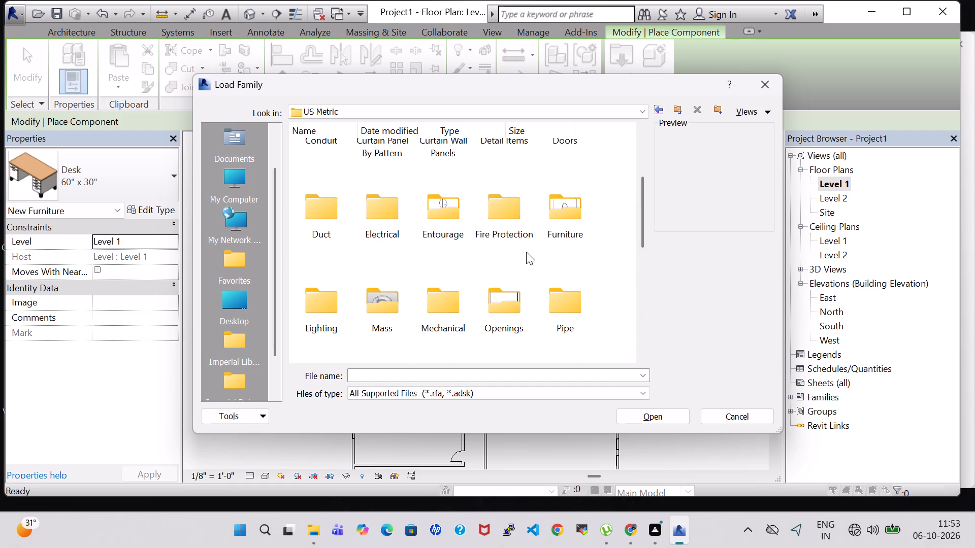
{"action": "double_click", "coordinate": [583, 224]}
{"action": "double_click", "coordinate": [316, 172]}
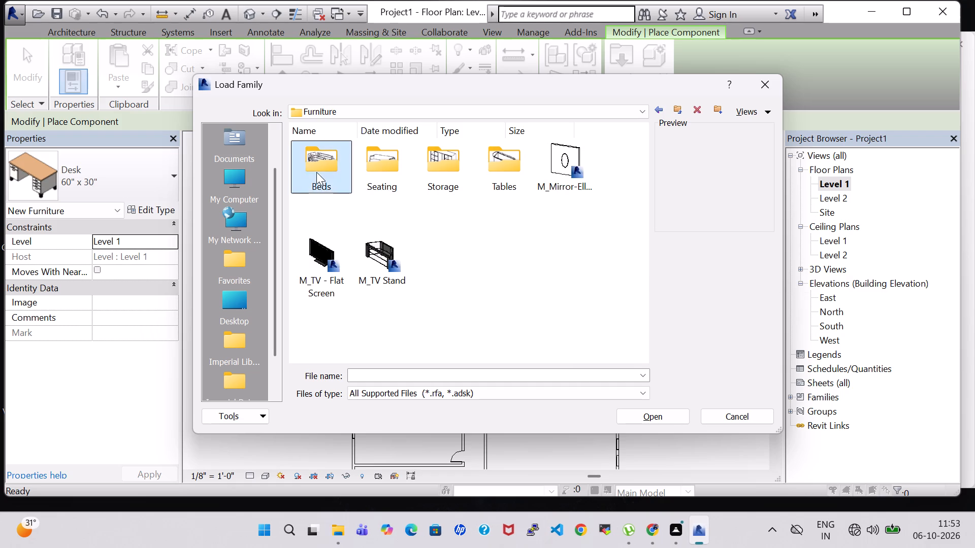
{"action": "left_click", "coordinate": [339, 165]}
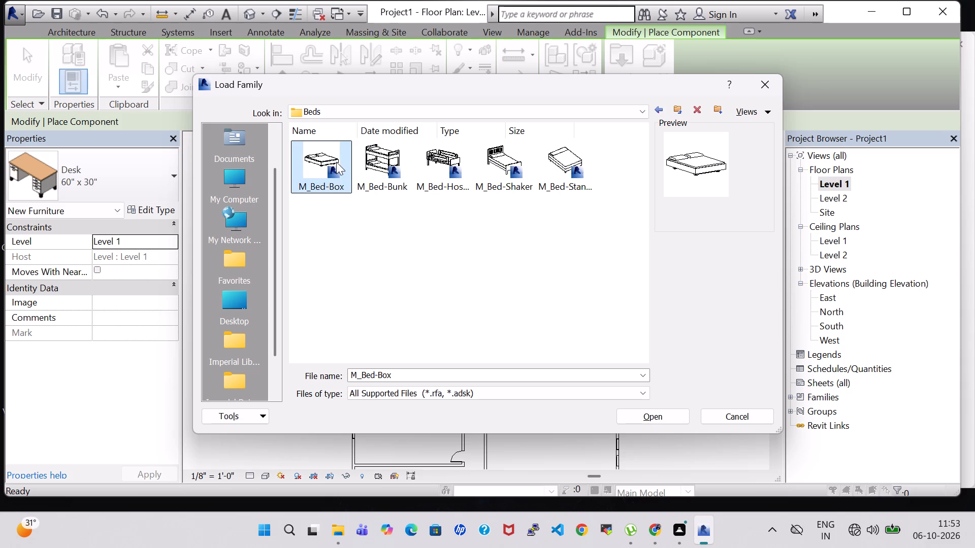
{"action": "left_click", "coordinate": [658, 415]}
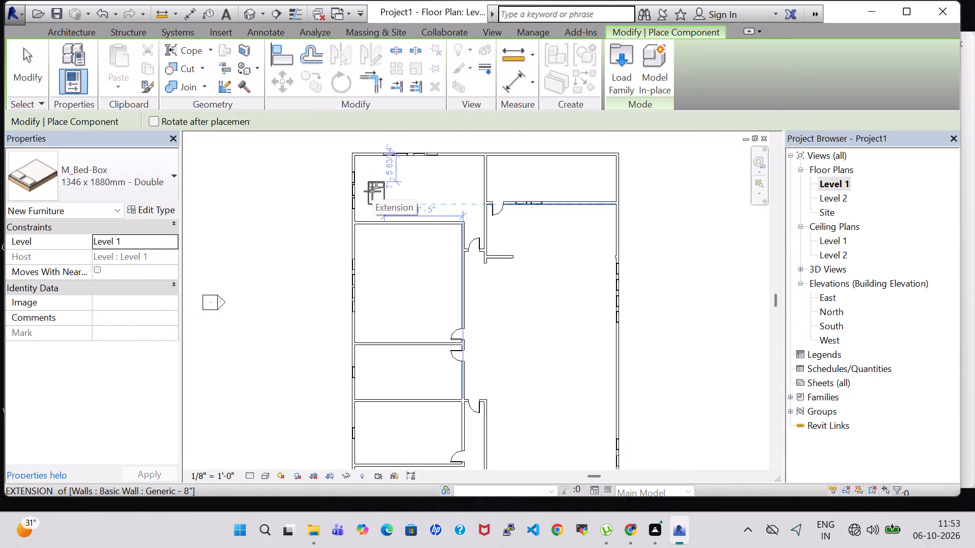
Place a 1525 x 2007mm - Queen M_Bed-Box, rotated with its head against the northwest room's west wall, about 3'-11" from the north wall.
{"action": "left_click", "coordinate": [140, 178]}
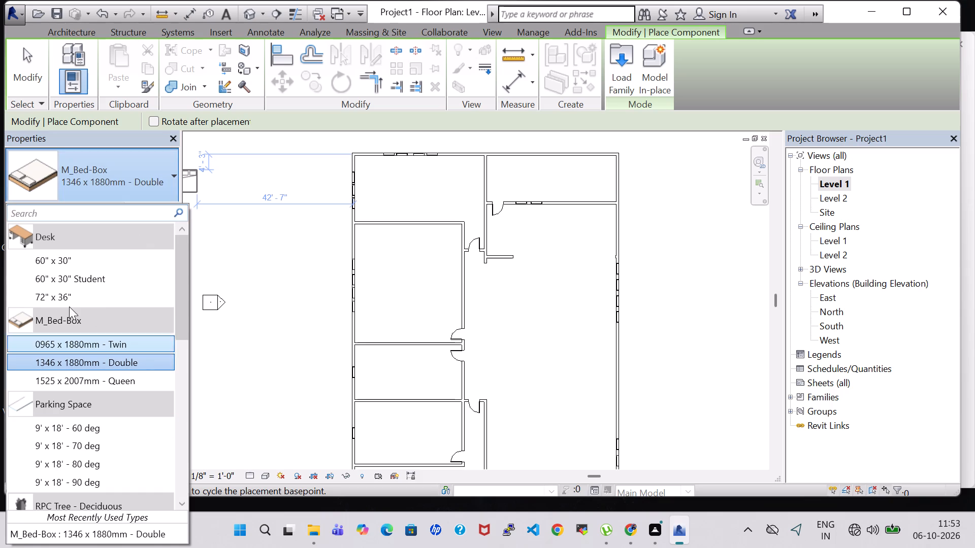
{"action": "left_click", "coordinate": [93, 381]}
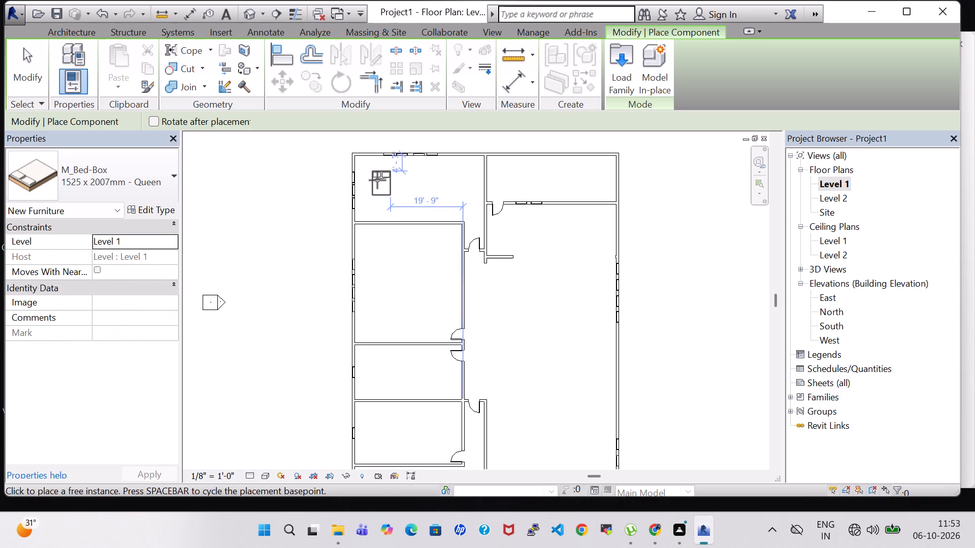
{"action": "scroll", "coordinate": [377, 180], "scroll_direction": "up", "scroll_amount": 4}
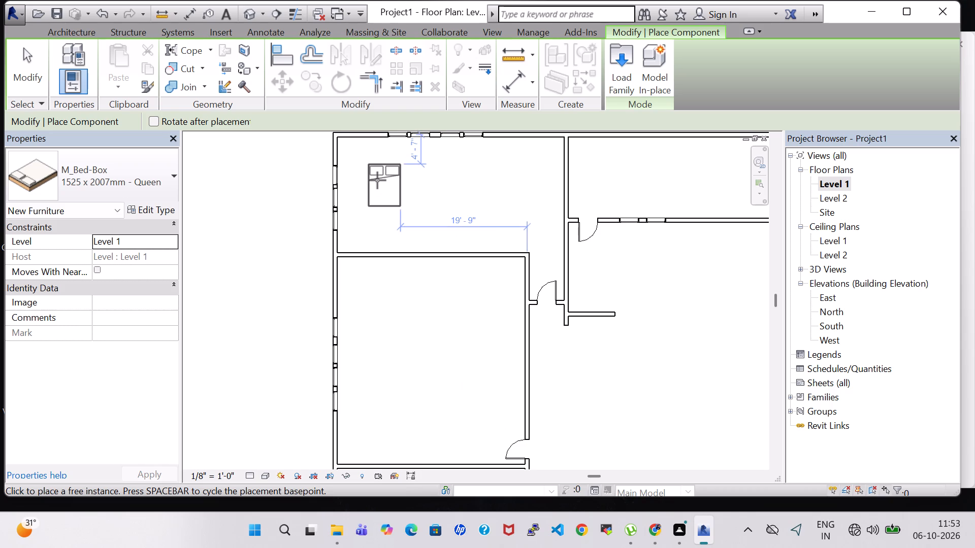
{"action": "key", "text": "space"}
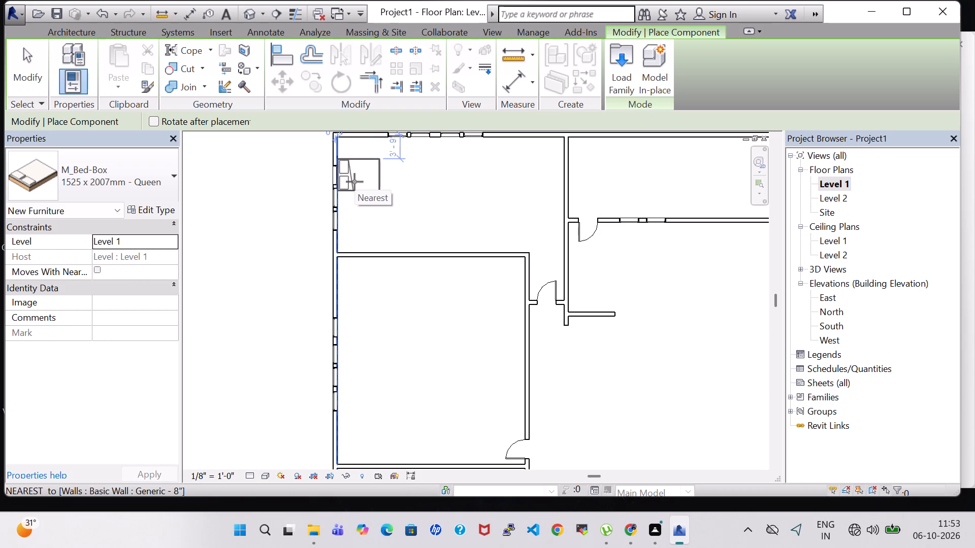
{"action": "left_click", "coordinate": [355, 183]}
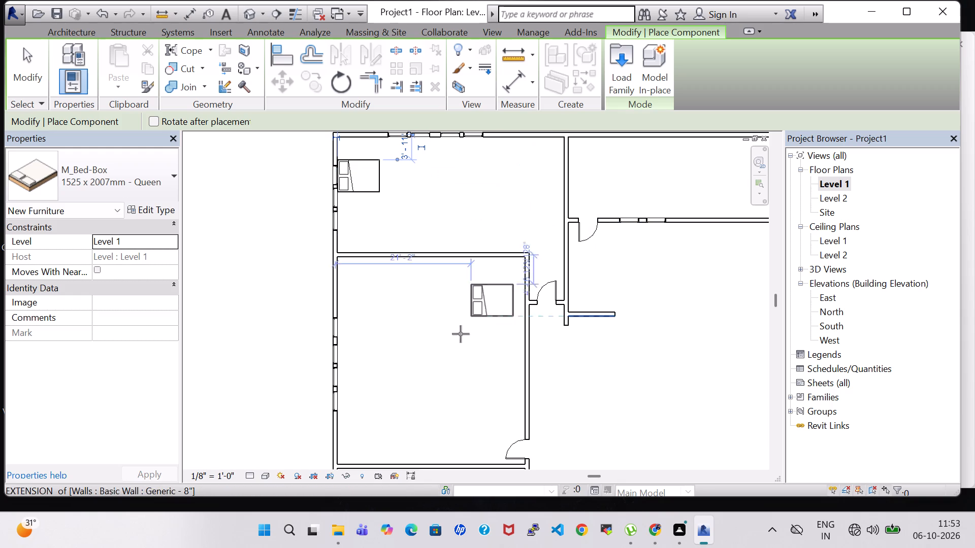
Place another Queen bed against the west wall of the room directly south, about 2'-9" from its north partition.
{"action": "scroll", "coordinate": [425, 376], "scroll_direction": "down", "scroll_amount": 3}
{"action": "middle_click_drag", "start_coordinate": [425, 366], "coordinate": [420, 228]}
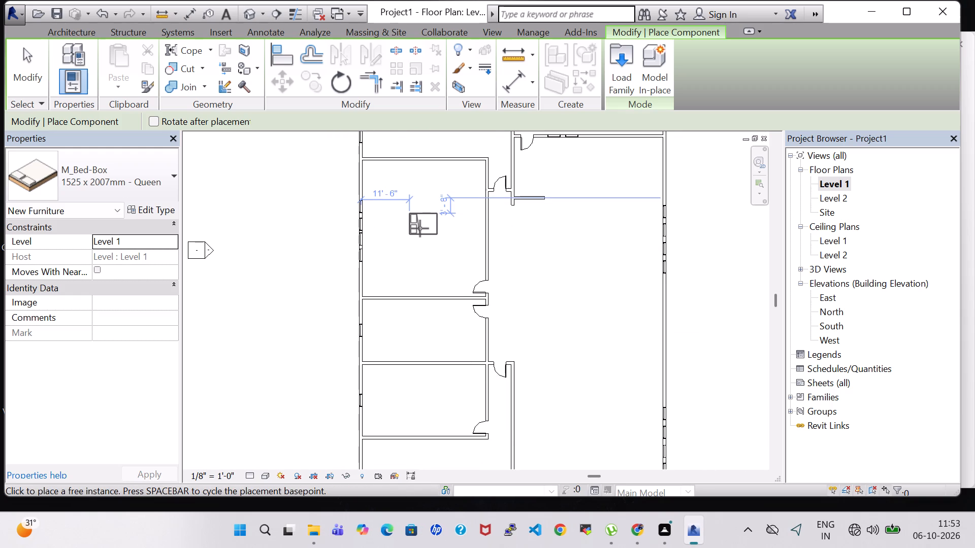
{"action": "left_click", "coordinate": [378, 181]}
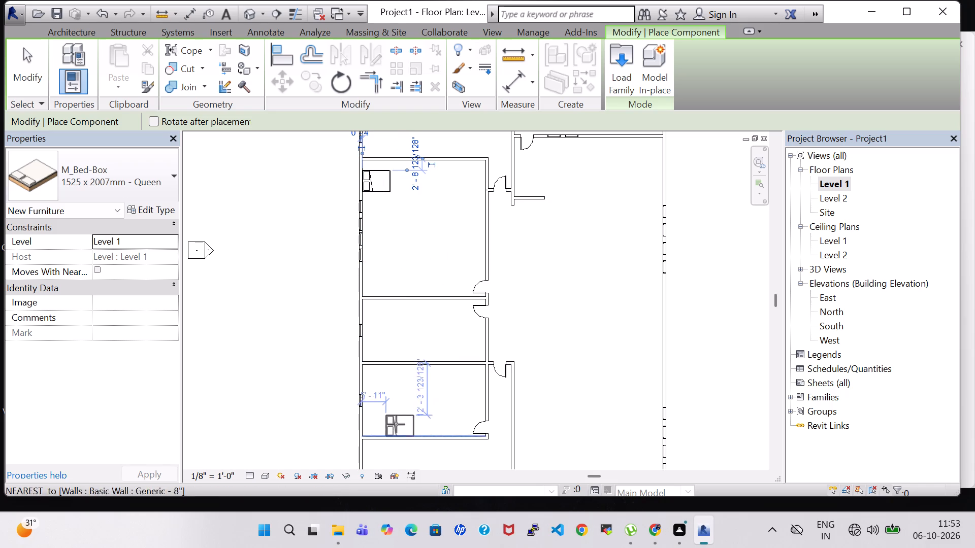
Place a third Queen bed against the southwest room's west wall, about 9'-10" south of its north partition.
{"action": "middle_click_drag", "start_coordinate": [396, 423], "coordinate": [421, 266]}
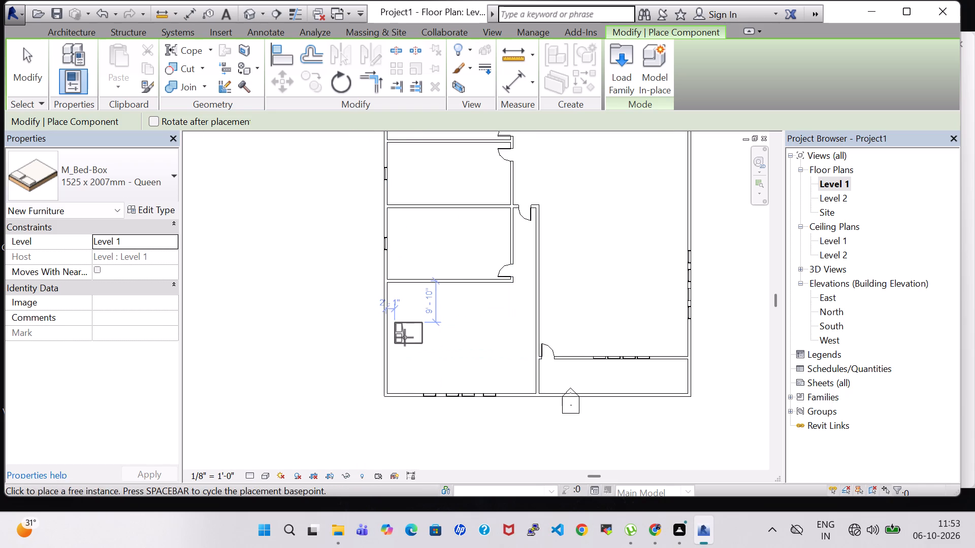
{"action": "left_click", "coordinate": [399, 337]}
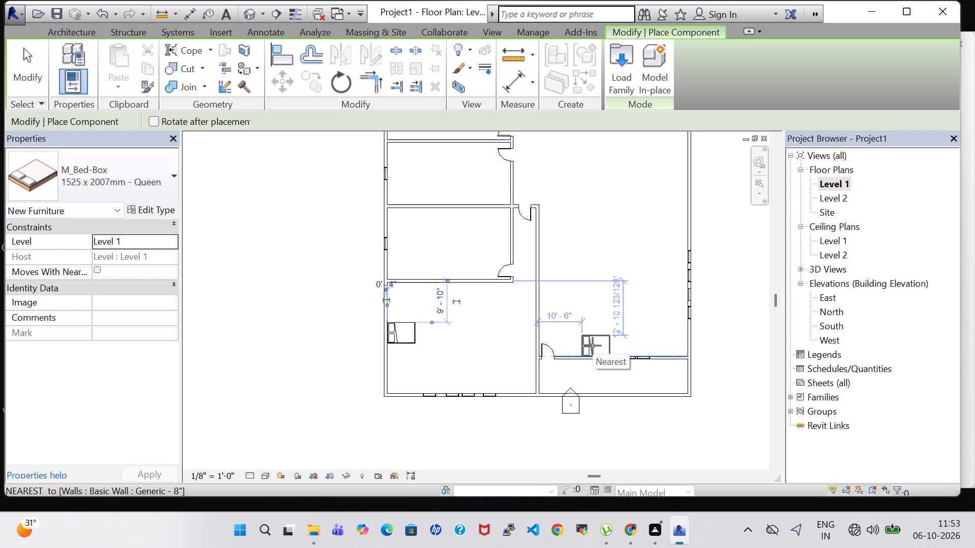
{"action": "key", "text": "Escape"}
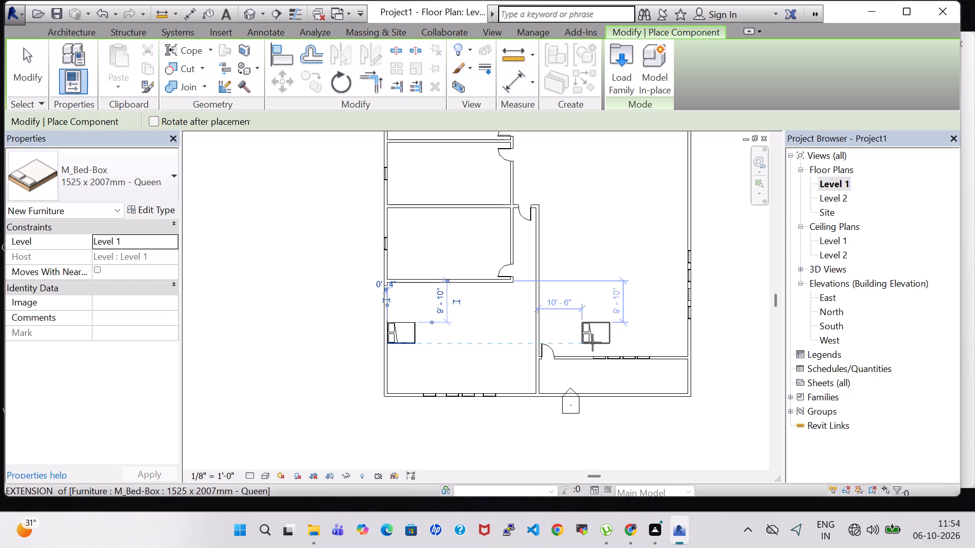
{"action": "key", "text": "Escape"}
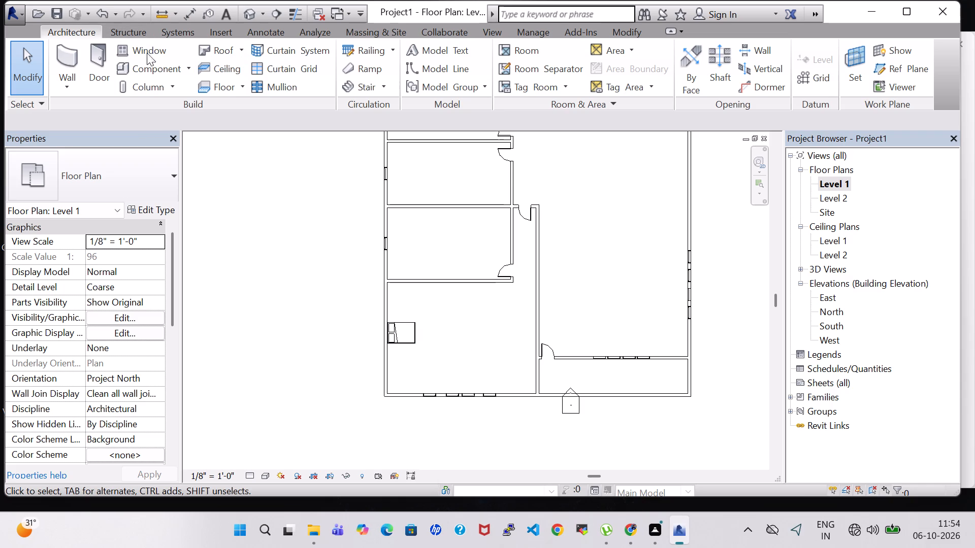
Load the TV - Flat Screen family from the US Imperial library's Furniture folder.
{"action": "left_click", "coordinate": [161, 67]}
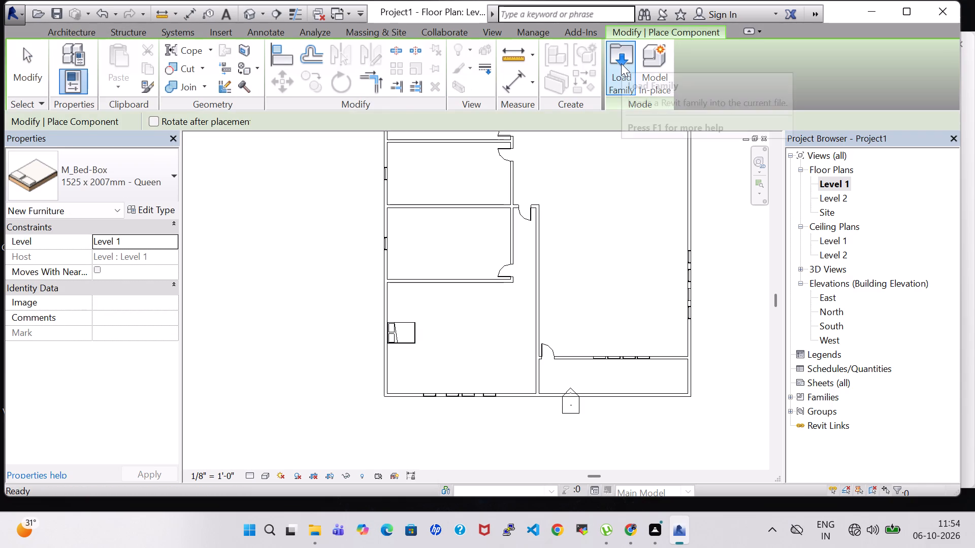
{"action": "left_click", "coordinate": [621, 63]}
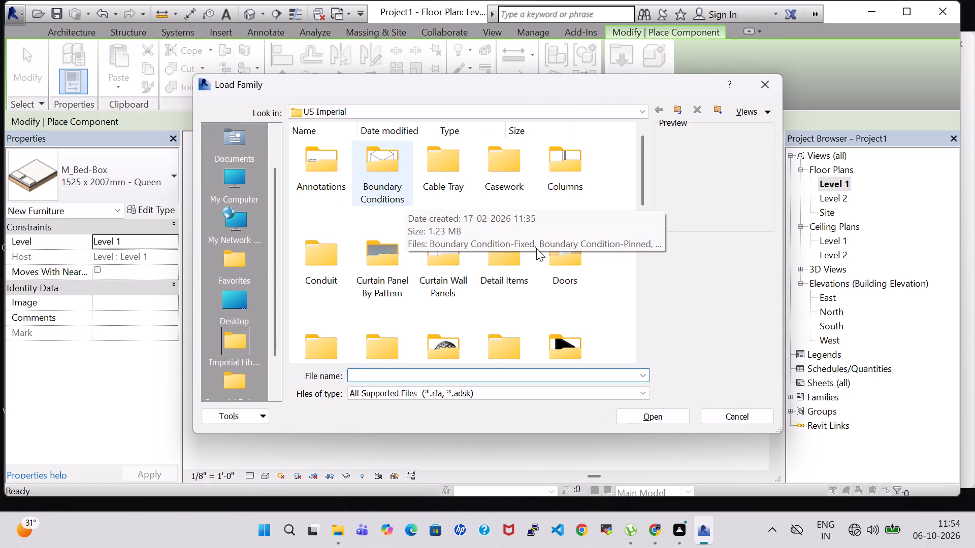
{"action": "scroll", "coordinate": [535, 268], "scroll_direction": "down", "scroll_amount": 1}
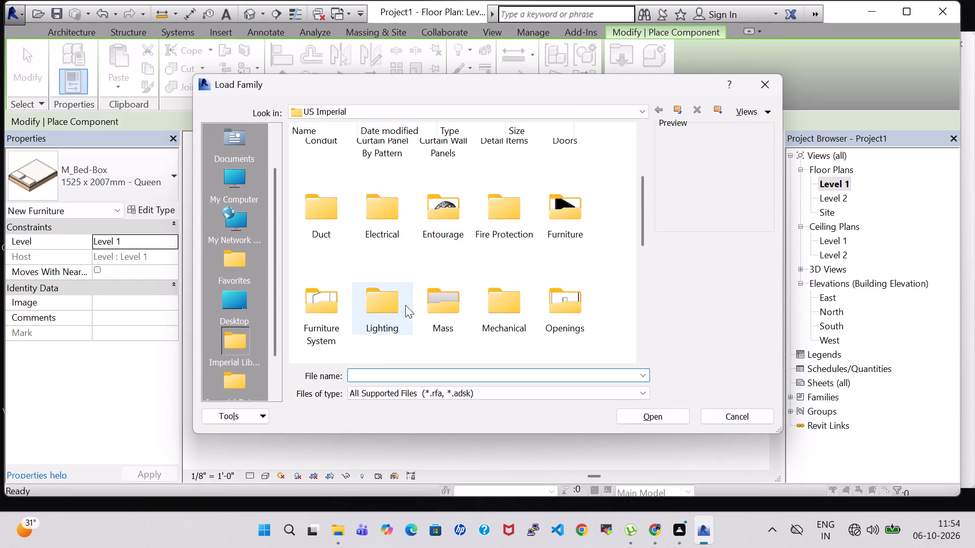
{"action": "double_click", "coordinate": [304, 313]}
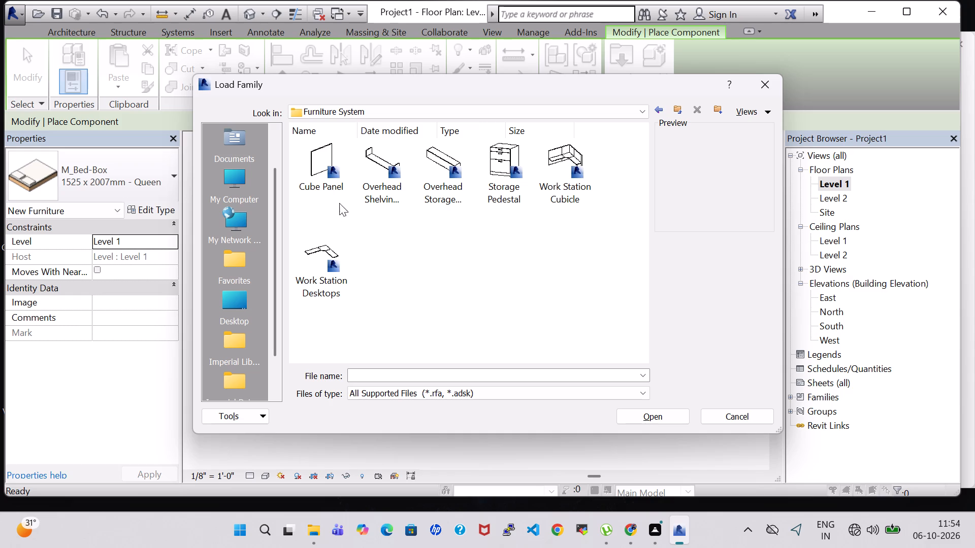
{"action": "left_click", "coordinate": [654, 110]}
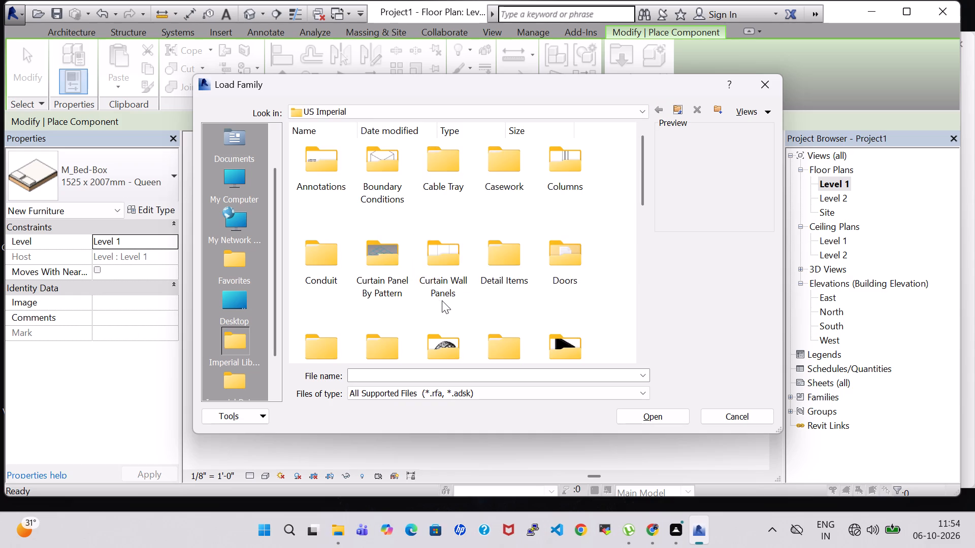
{"action": "scroll", "coordinate": [442, 300], "scroll_direction": "down", "scroll_amount": 1}
{"action": "double_click", "coordinate": [582, 210]}
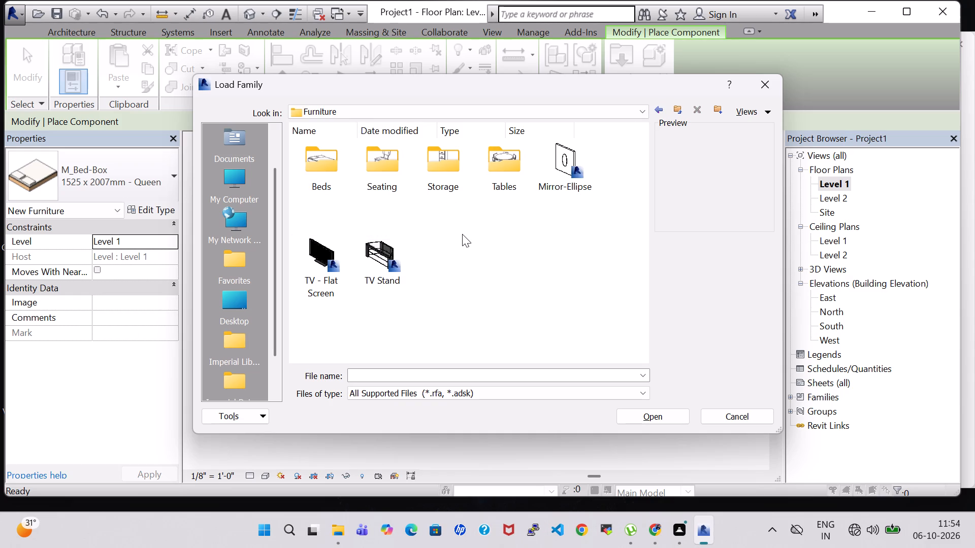
{"action": "left_click", "coordinate": [318, 257]}
{"action": "left_click", "coordinate": [664, 415]}
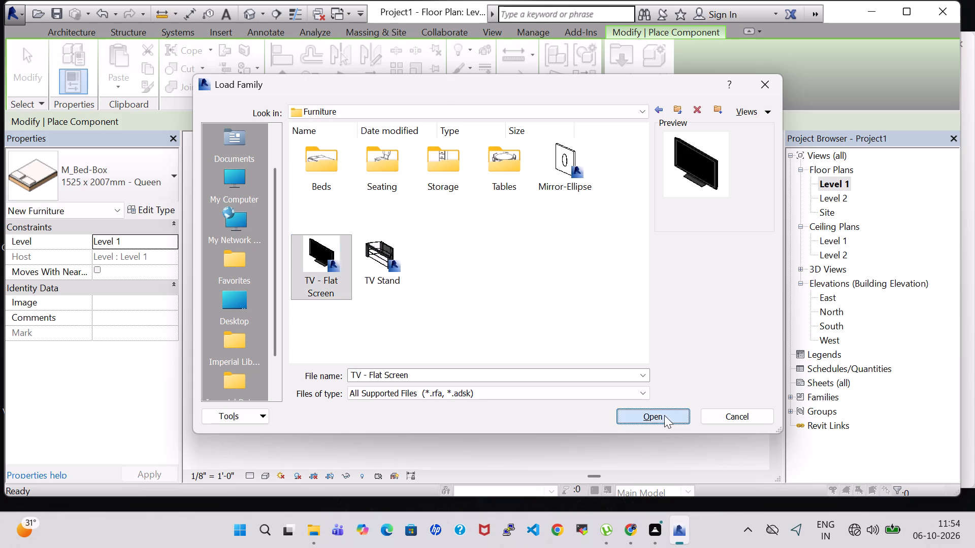
Look through the project's available component types and the 32" TV - Flat Screen's type properties.
{"action": "scroll", "coordinate": [549, 303], "scroll_direction": "up", "scroll_amount": 5}
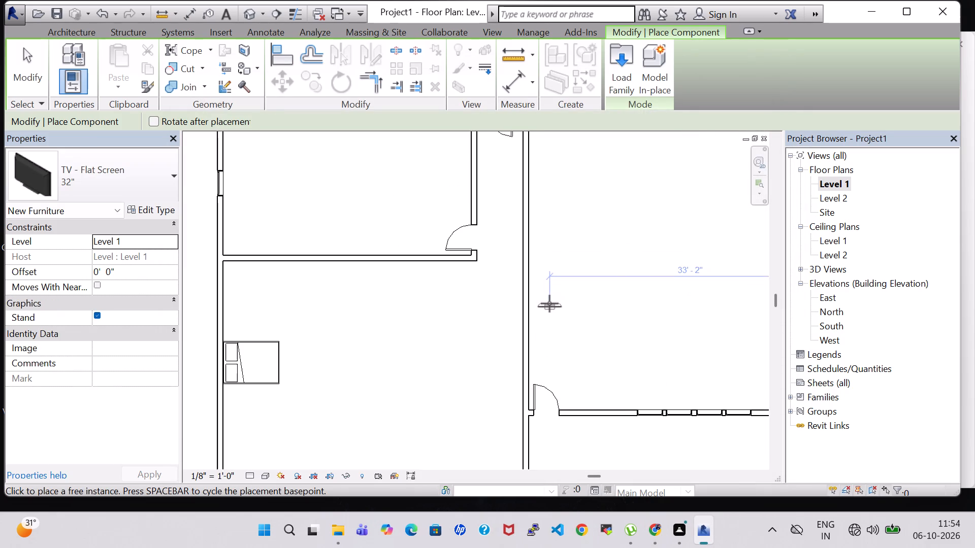
{"action": "left_click", "coordinate": [147, 180]}
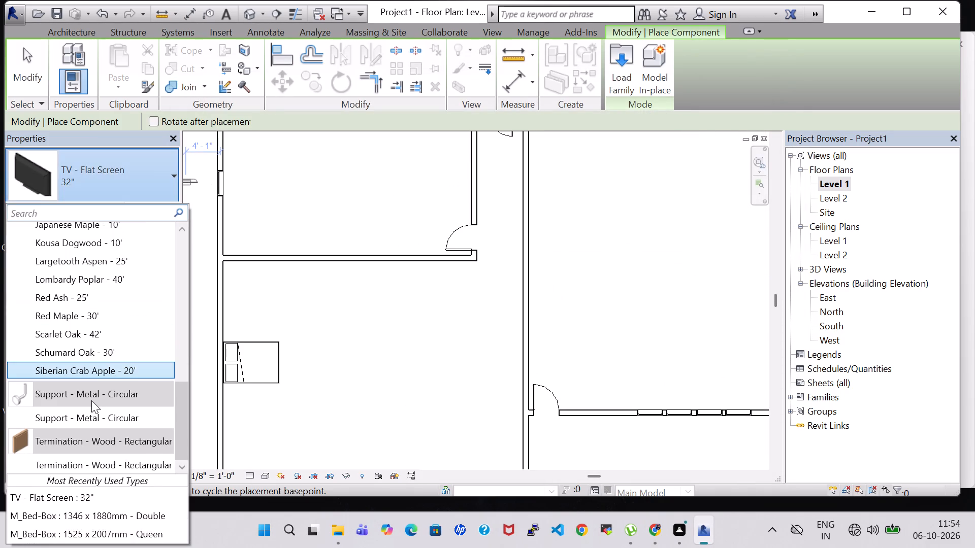
{"action": "scroll", "coordinate": [127, 285], "scroll_direction": "up", "scroll_amount": 6}
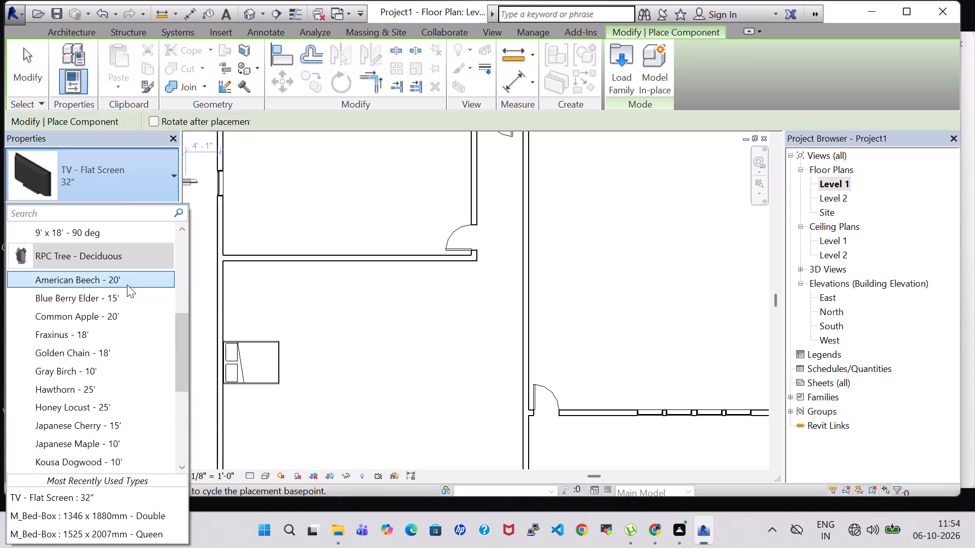
{"action": "scroll", "coordinate": [127, 285], "scroll_direction": "down", "scroll_amount": 3}
{"action": "scroll", "coordinate": [125, 289], "scroll_direction": "up", "scroll_amount": 7}
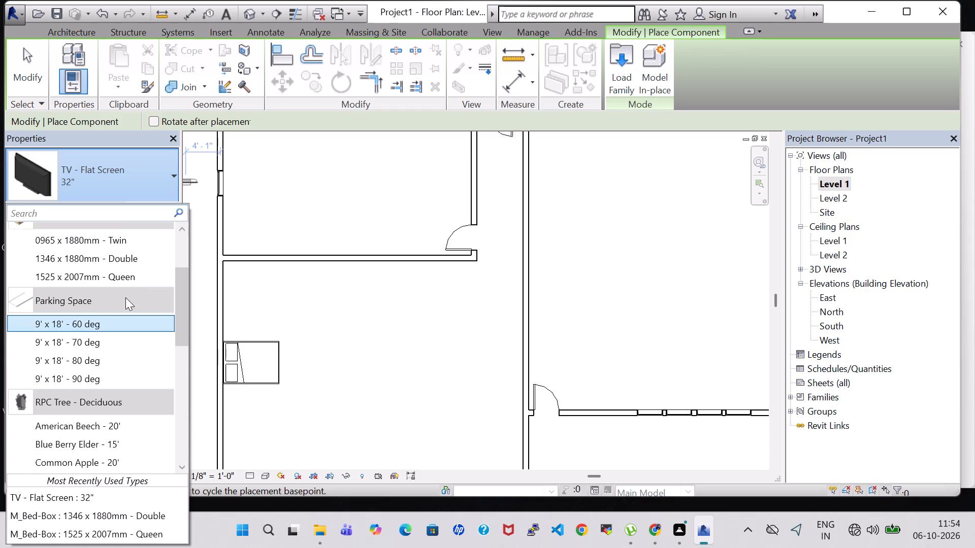
{"action": "scroll", "coordinate": [125, 301], "scroll_direction": "up", "scroll_amount": 6}
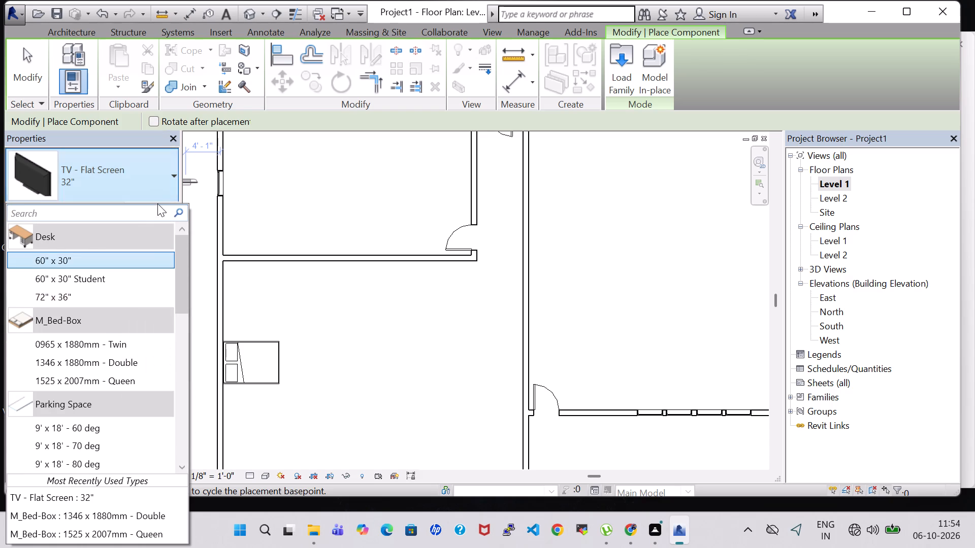
{"action": "left_click", "coordinate": [158, 203]}
{"action": "left_click", "coordinate": [954, 73]}
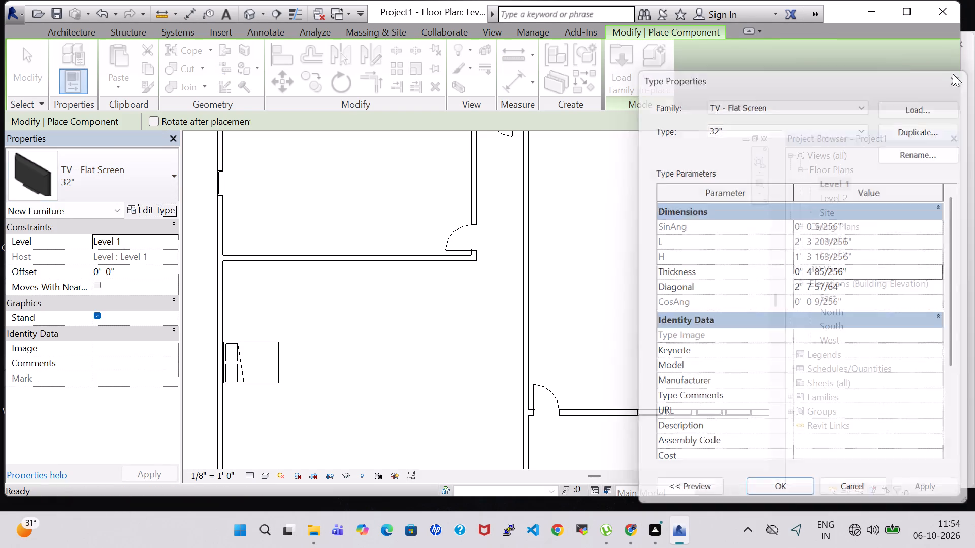
{"action": "left_click", "coordinate": [154, 188]}
{"action": "scroll", "coordinate": [71, 346], "scroll_direction": "down", "scroll_amount": 2}
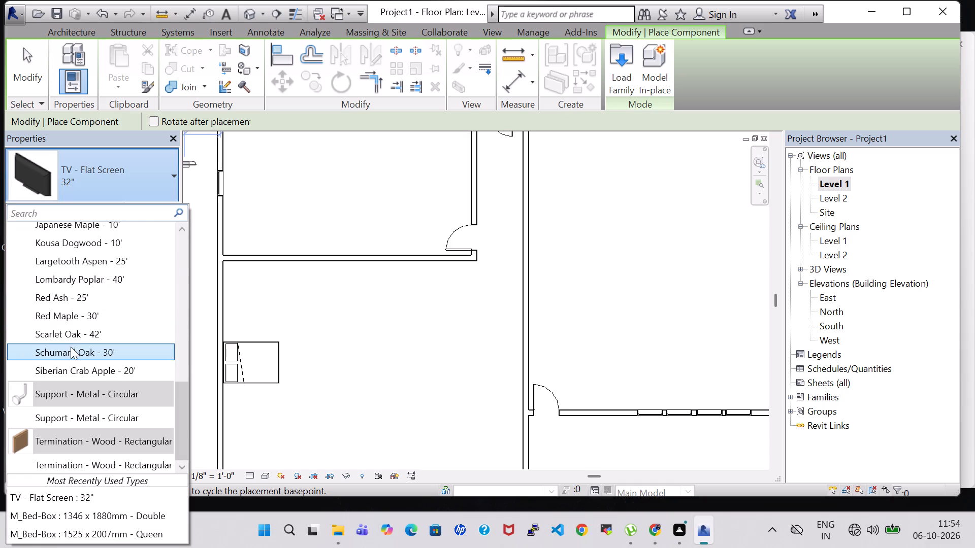
{"action": "scroll", "coordinate": [71, 347], "scroll_direction": "down", "scroll_amount": 8}
{"action": "scroll", "coordinate": [550, 371], "scroll_direction": "up", "scroll_amount": 3}
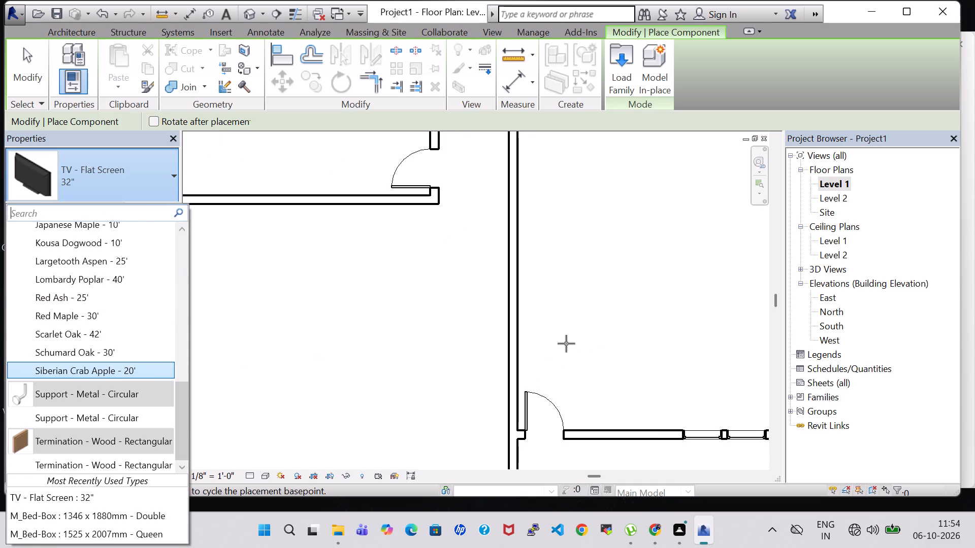
{"action": "key", "text": "Escape"}
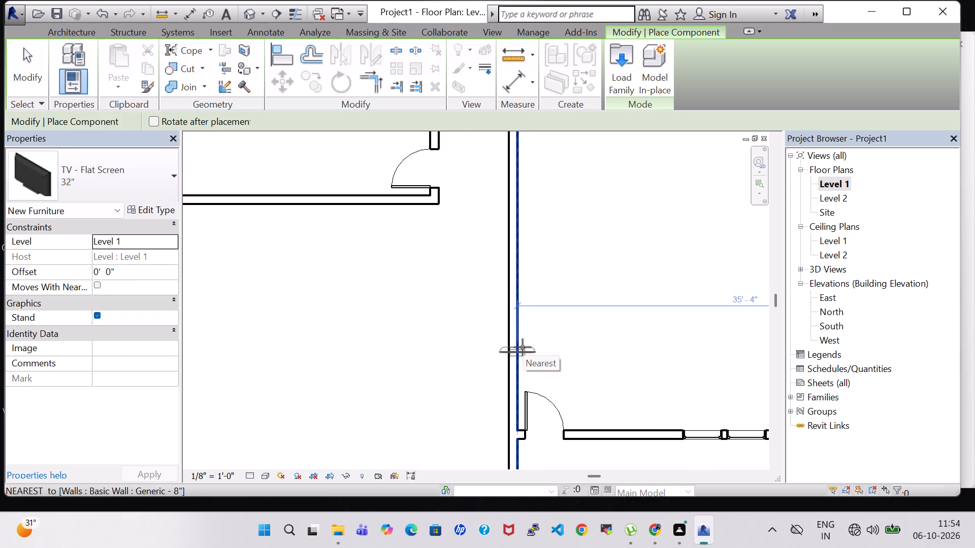
Place the 32" TV - Flat Screen, rotated against the large east room's west wall, about 10'-1" south of the adjacent room's partition.
{"action": "key", "text": "space"}
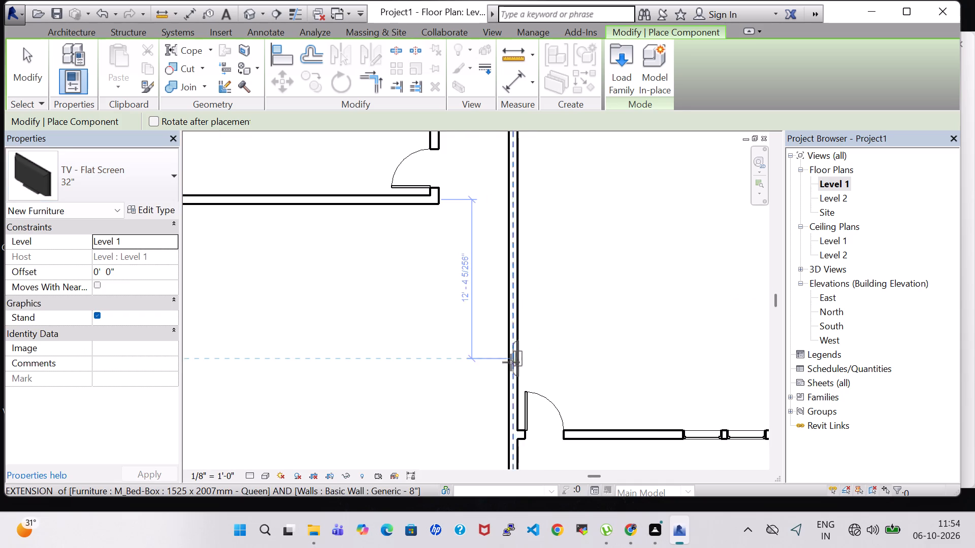
{"action": "left_click", "coordinate": [520, 329]}
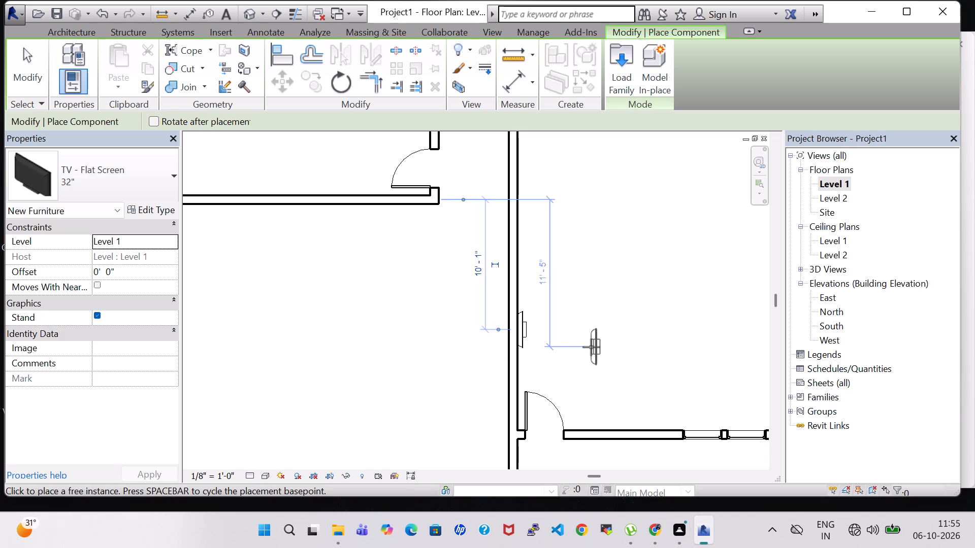
{"action": "key", "text": "Escape"}
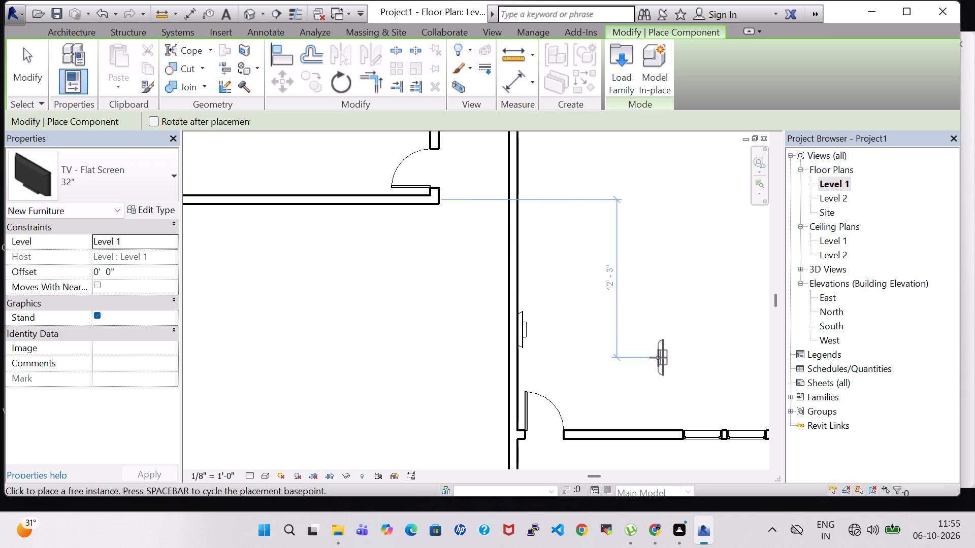
{"action": "middle_click_drag", "start_coordinate": [651, 355], "coordinate": [568, 354]}
{"action": "key", "text": "Escape"}
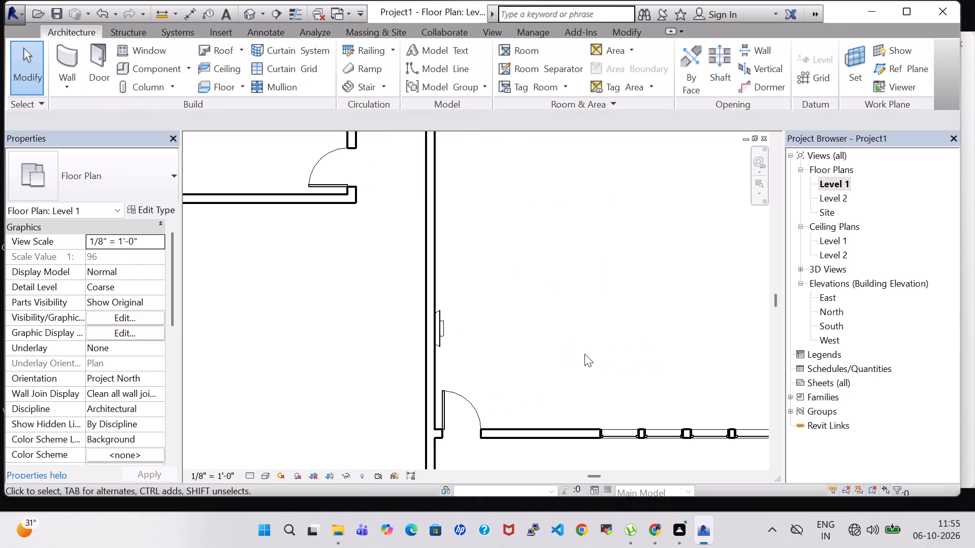
Load the Table-Dining family from the US Imperial library's Furniture Tables folder.
{"action": "middle_click_drag", "start_coordinate": [659, 346], "coordinate": [643, 345]}
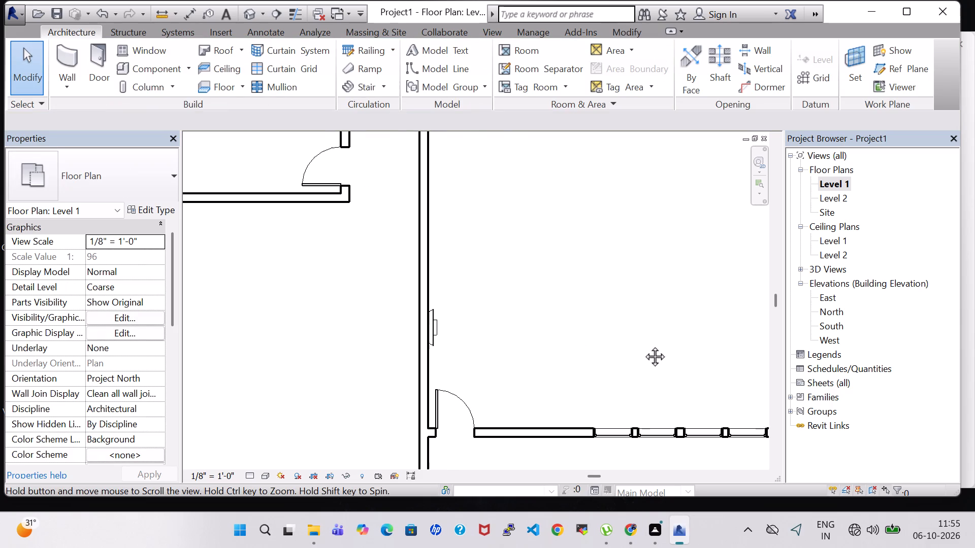
{"action": "middle_click_drag", "start_coordinate": [643, 345], "coordinate": [549, 344]}
{"action": "middle_click_drag", "start_coordinate": [549, 344], "coordinate": [443, 338]}
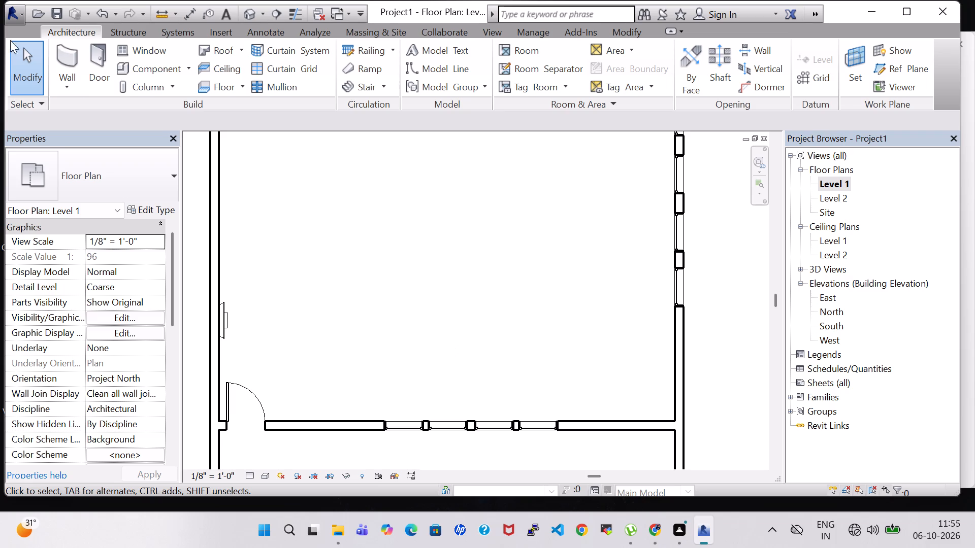
{"action": "left_click", "coordinate": [162, 63]}
{"action": "left_click", "coordinate": [621, 58]}
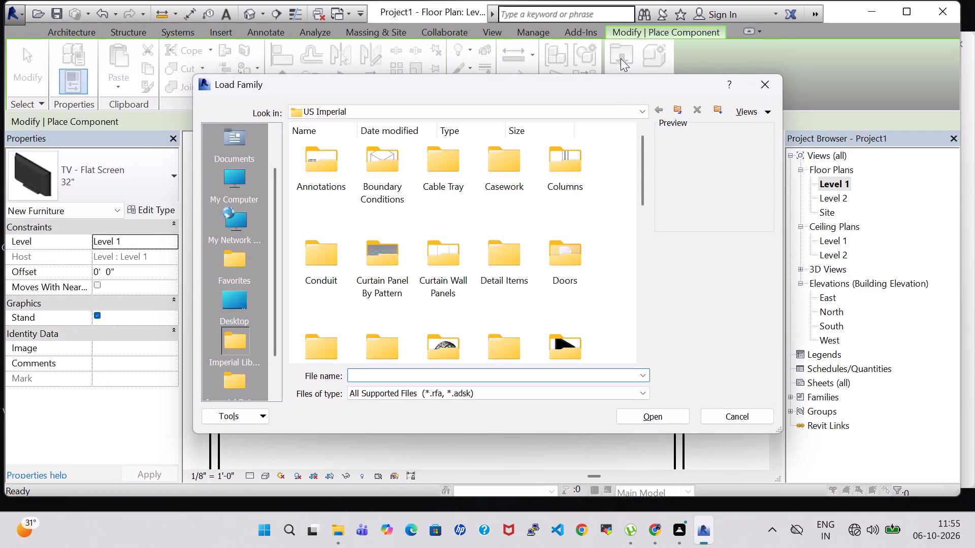
{"action": "scroll", "coordinate": [537, 269], "scroll_direction": "down", "scroll_amount": 1}
{"action": "double_click", "coordinate": [571, 213]}
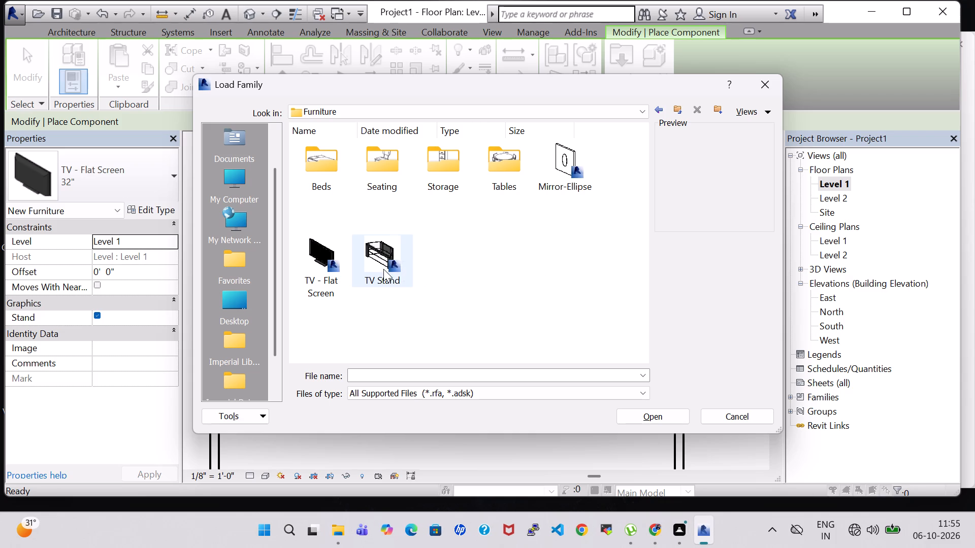
{"action": "left_click", "coordinate": [383, 251]}
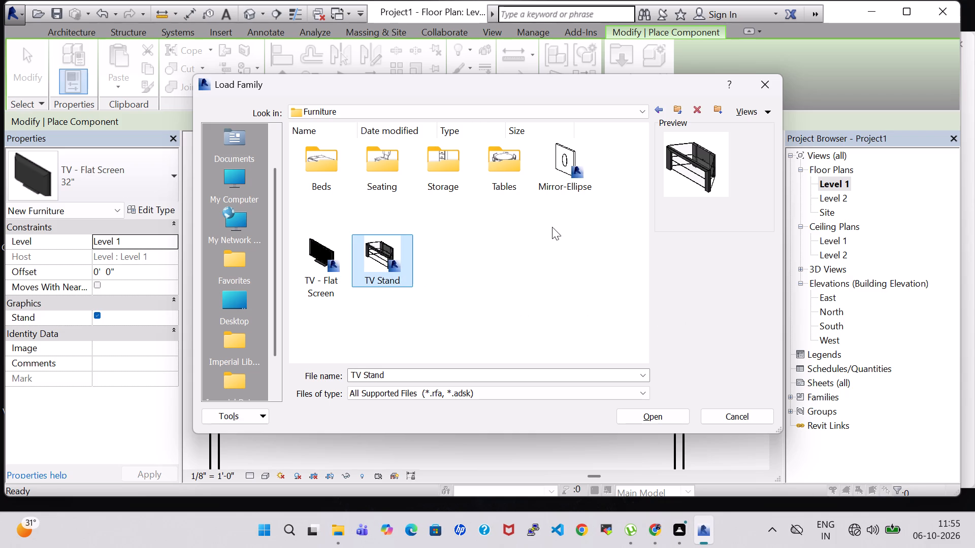
{"action": "left_click", "coordinate": [564, 222]}
{"action": "double_click", "coordinate": [504, 176]}
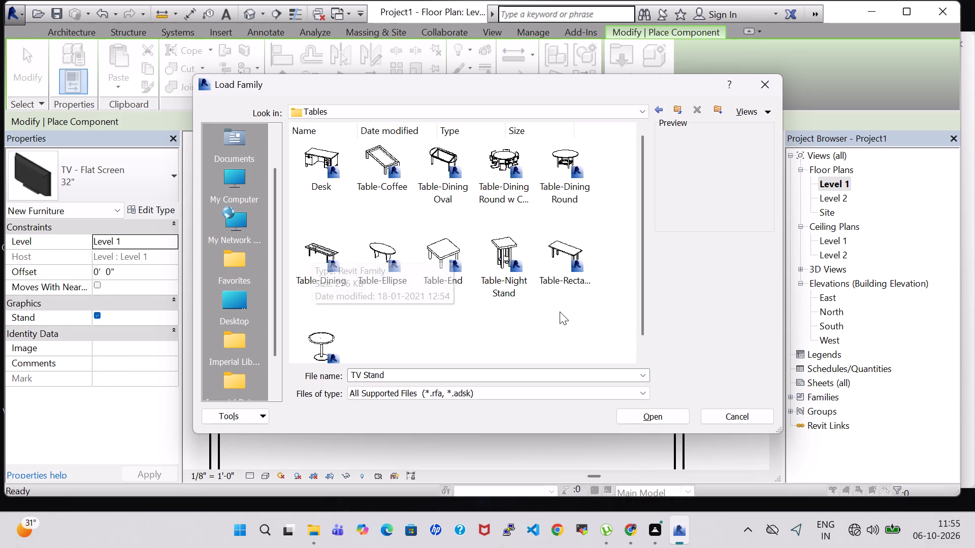
{"action": "left_click", "coordinate": [322, 261]}
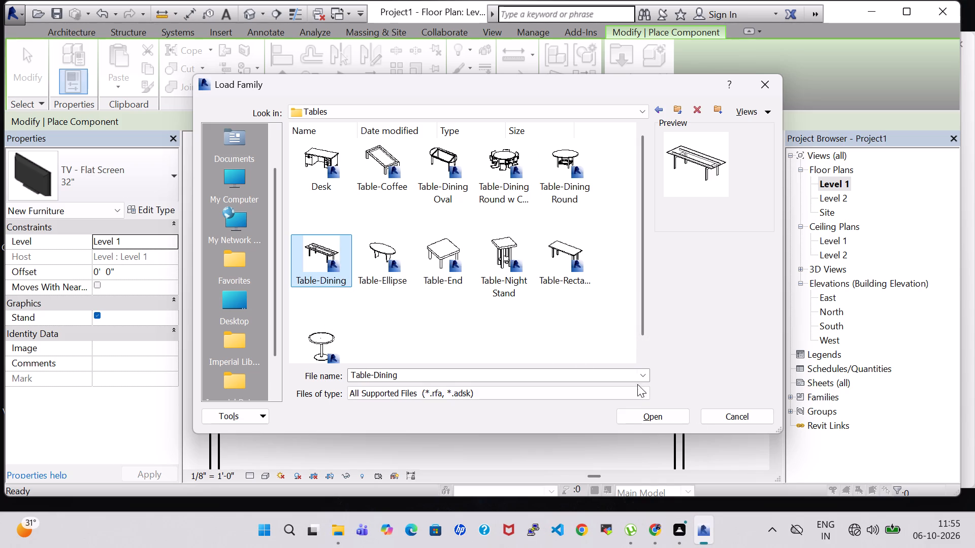
{"action": "left_click", "coordinate": [664, 422]}
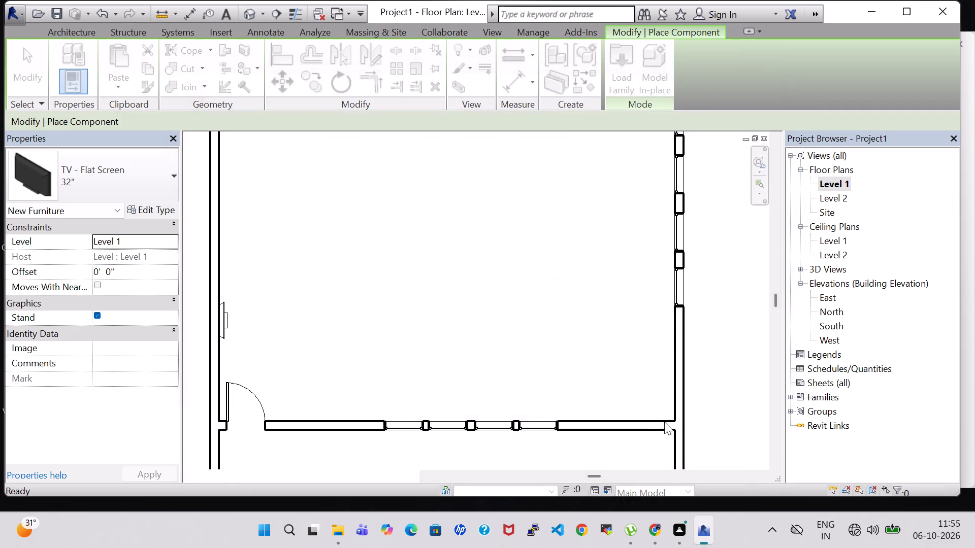
Place a 30" x 84" x 22" Table-Dining, rotated to run north-south, in line with the TV about 19'-11" from the large room's west wall.
{"action": "scroll", "coordinate": [475, 299], "scroll_direction": "down", "scroll_amount": 2}
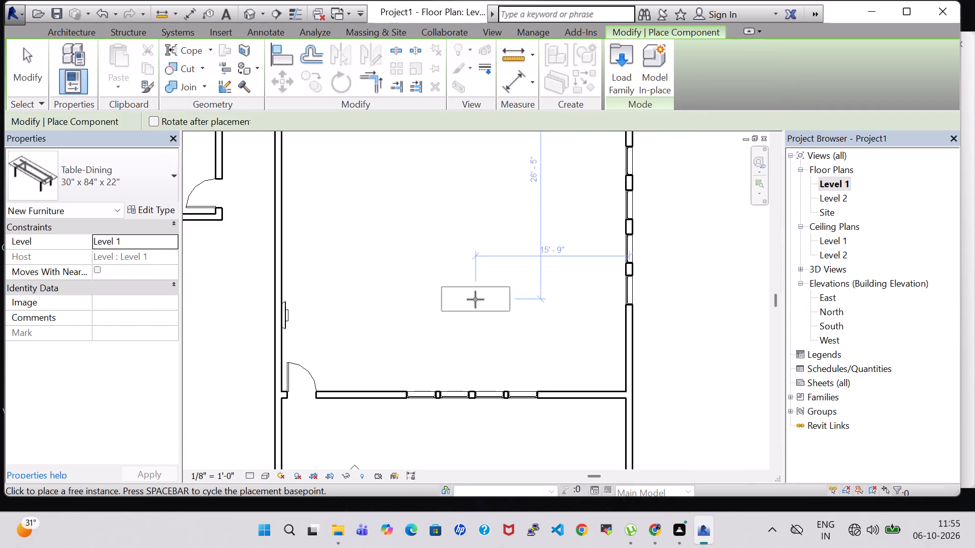
{"action": "key", "text": "space"}
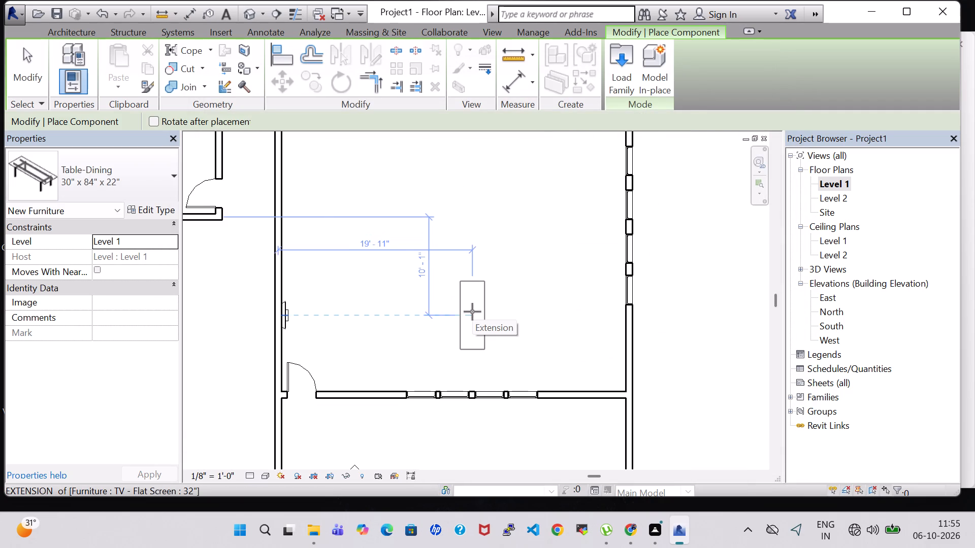
{"action": "left_click", "coordinate": [472, 312]}
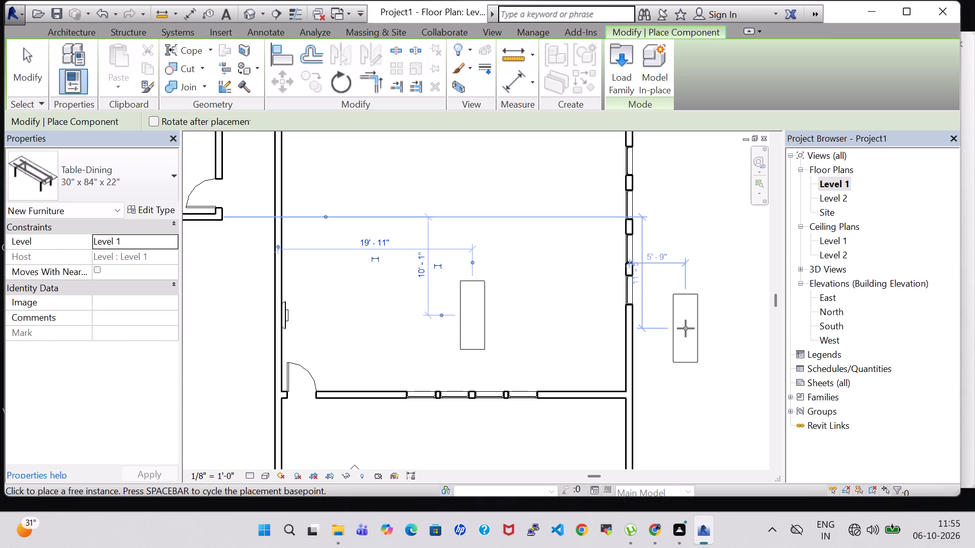
Load the Table-Dining Round w Chairs family from the US Imperial library's Furniture Tables folder.
{"action": "key", "text": "Escape"}
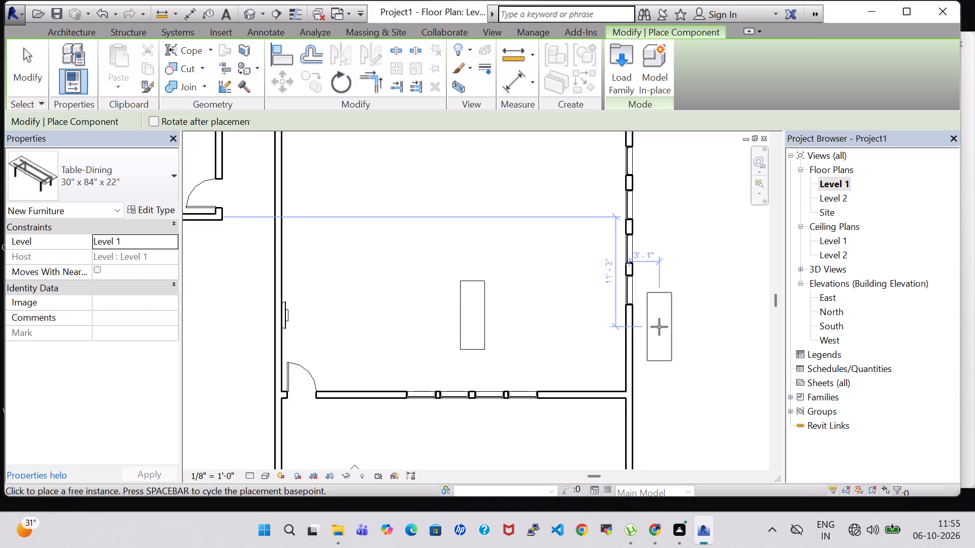
{"action": "key", "text": "Escape"}
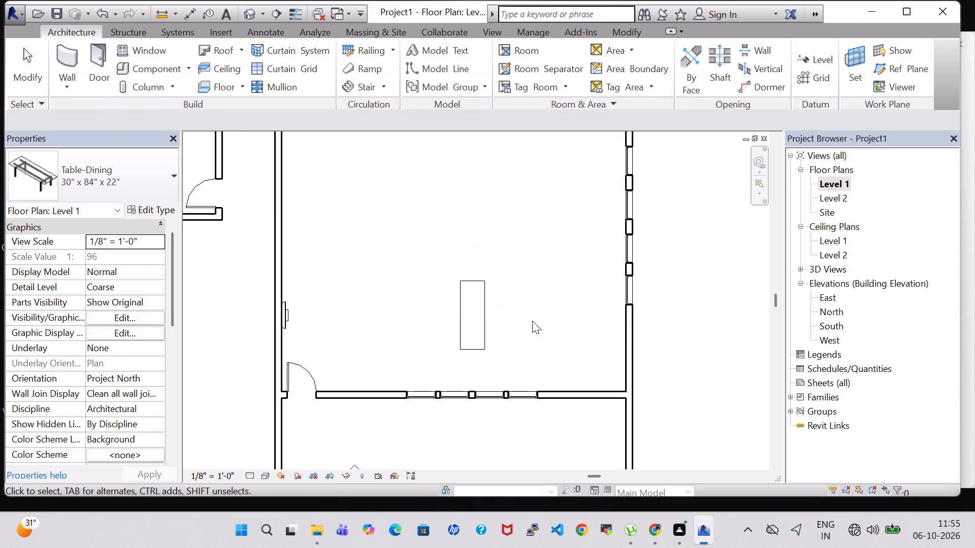
{"action": "left_click", "coordinate": [141, 73]}
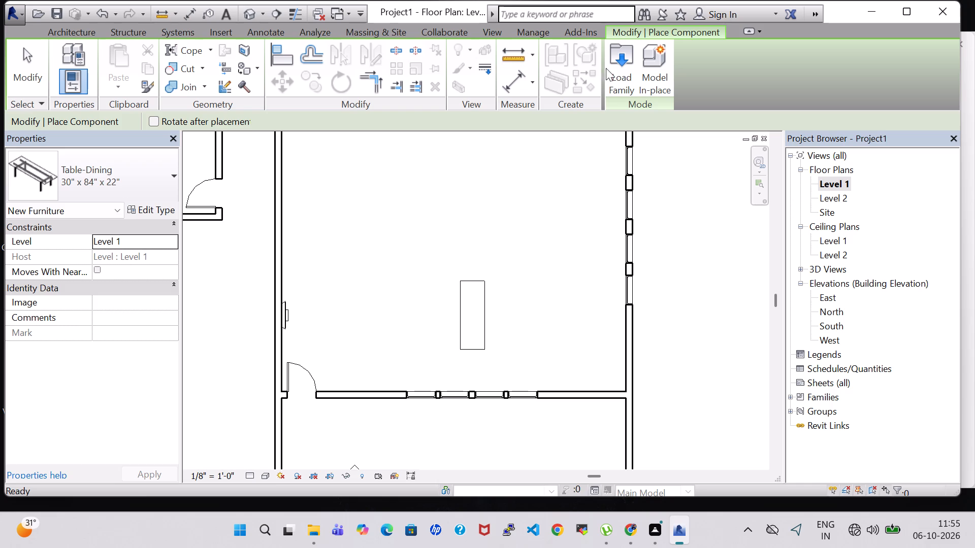
{"action": "left_click", "coordinate": [611, 68]}
{"action": "left_click", "coordinate": [559, 306]}
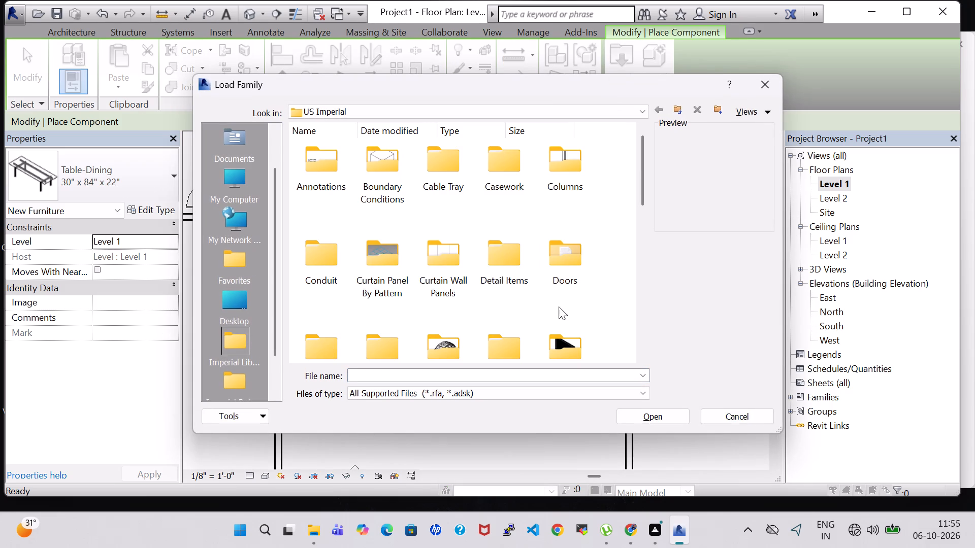
{"action": "scroll", "coordinate": [559, 306], "scroll_direction": "down", "scroll_amount": 1}
{"action": "double_click", "coordinate": [563, 215]}
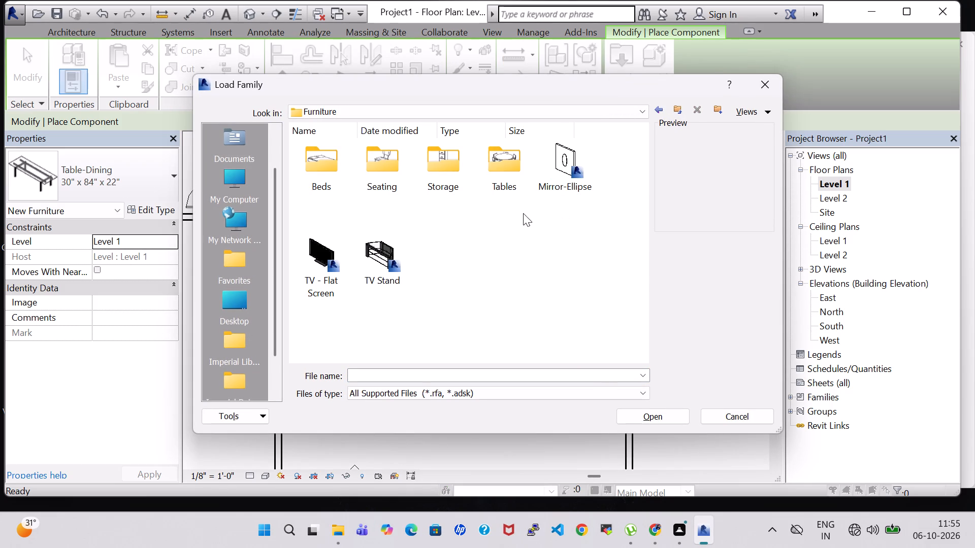
{"action": "double_click", "coordinate": [497, 167]}
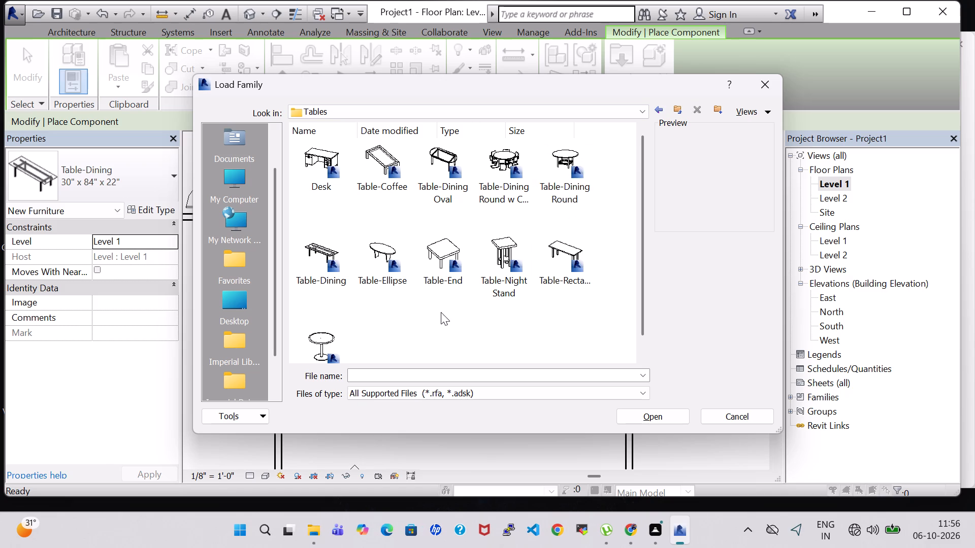
{"action": "left_click", "coordinate": [505, 158]}
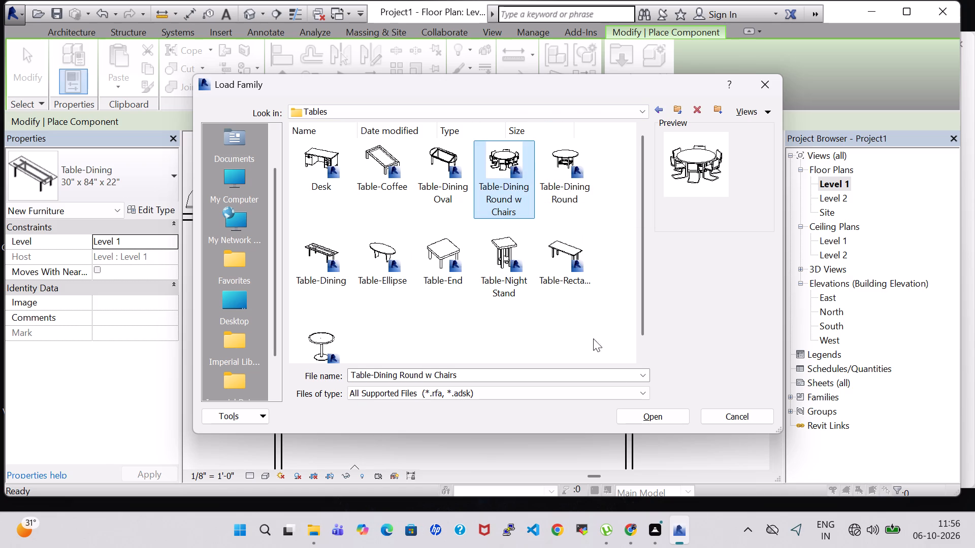
{"action": "left_click", "coordinate": [654, 412]}
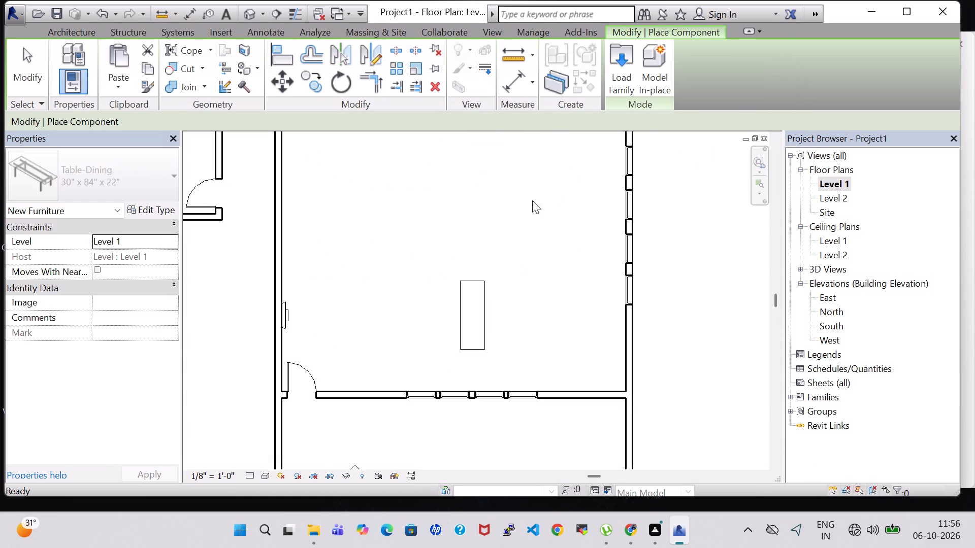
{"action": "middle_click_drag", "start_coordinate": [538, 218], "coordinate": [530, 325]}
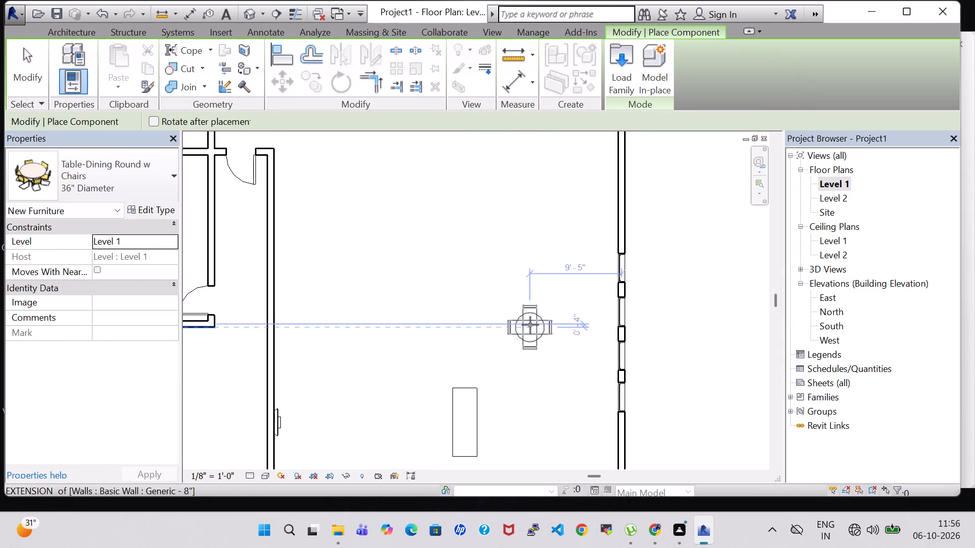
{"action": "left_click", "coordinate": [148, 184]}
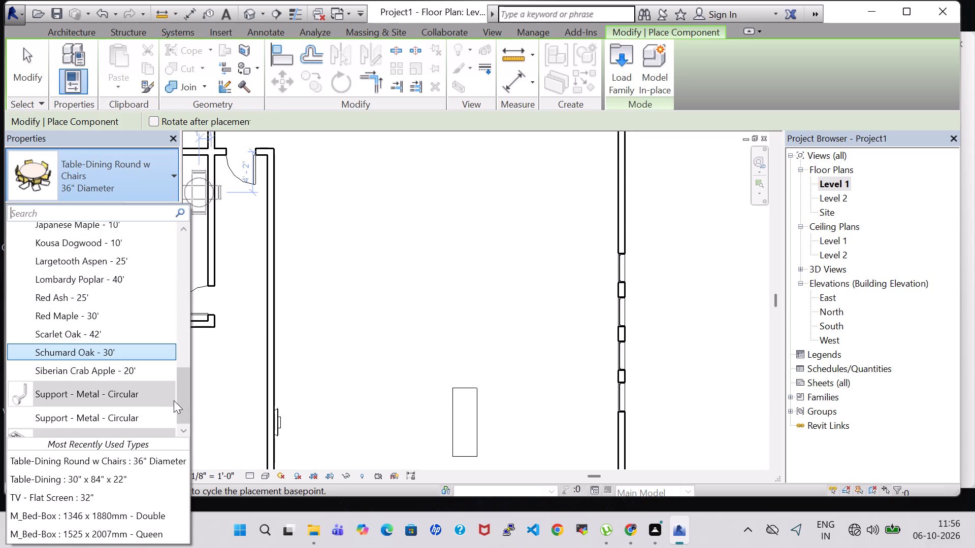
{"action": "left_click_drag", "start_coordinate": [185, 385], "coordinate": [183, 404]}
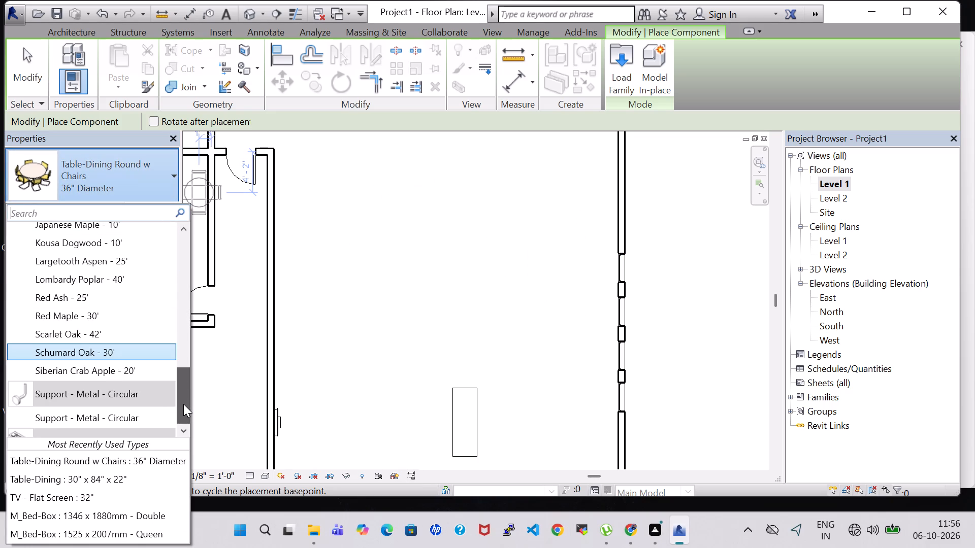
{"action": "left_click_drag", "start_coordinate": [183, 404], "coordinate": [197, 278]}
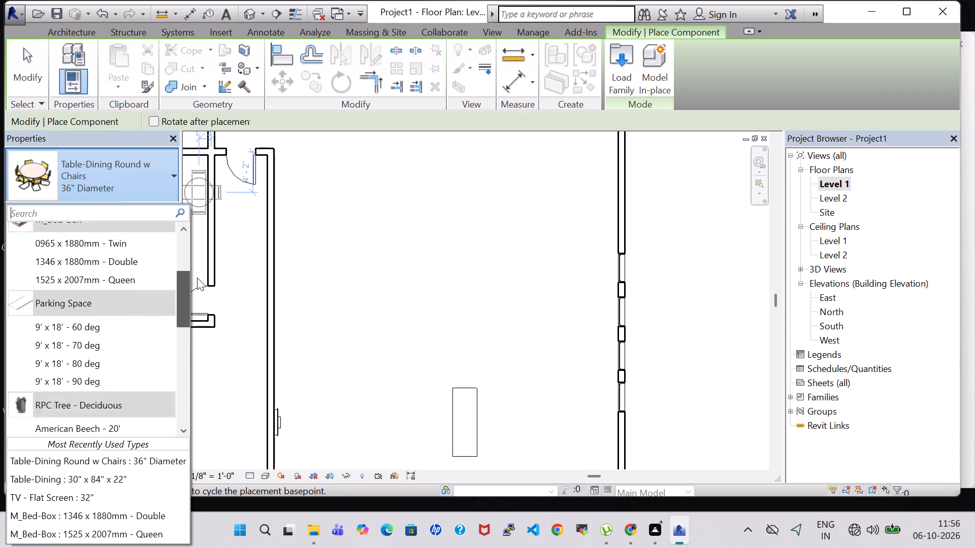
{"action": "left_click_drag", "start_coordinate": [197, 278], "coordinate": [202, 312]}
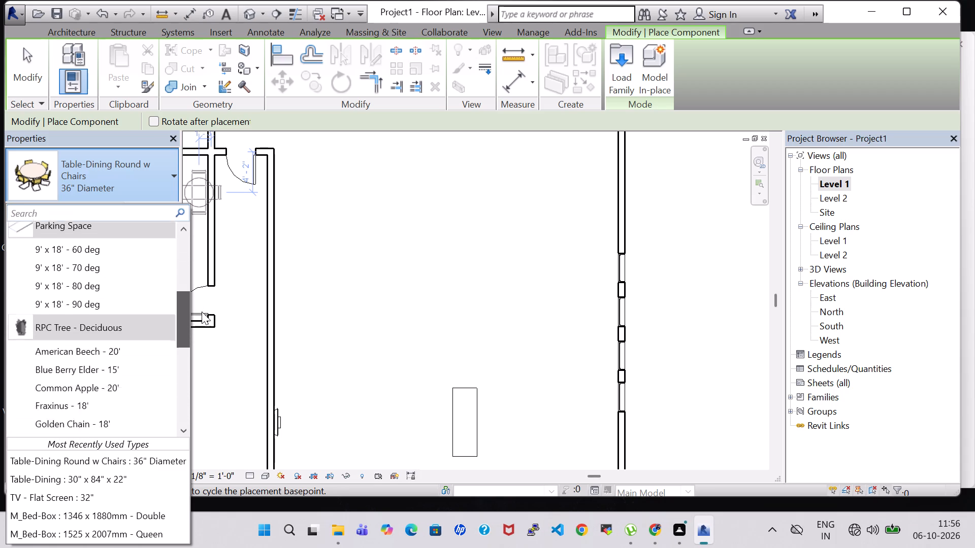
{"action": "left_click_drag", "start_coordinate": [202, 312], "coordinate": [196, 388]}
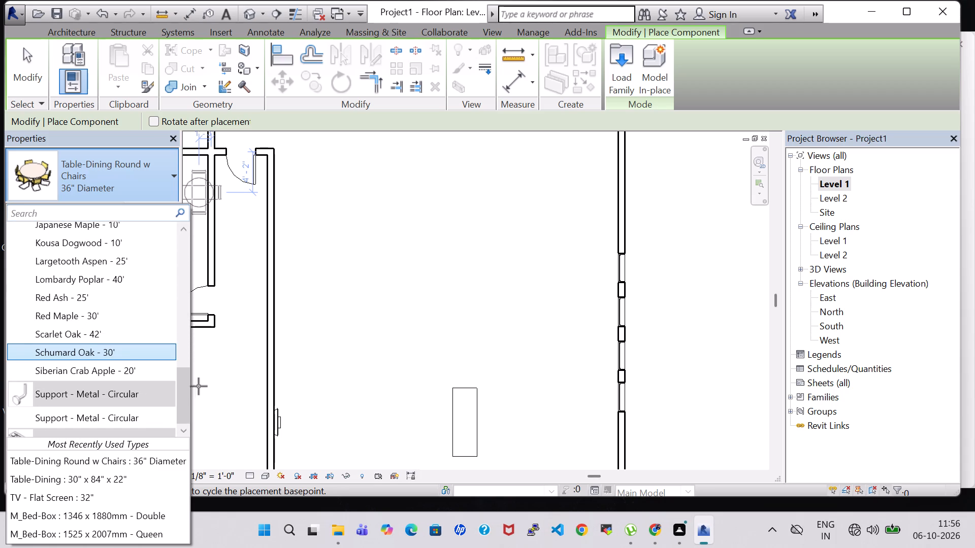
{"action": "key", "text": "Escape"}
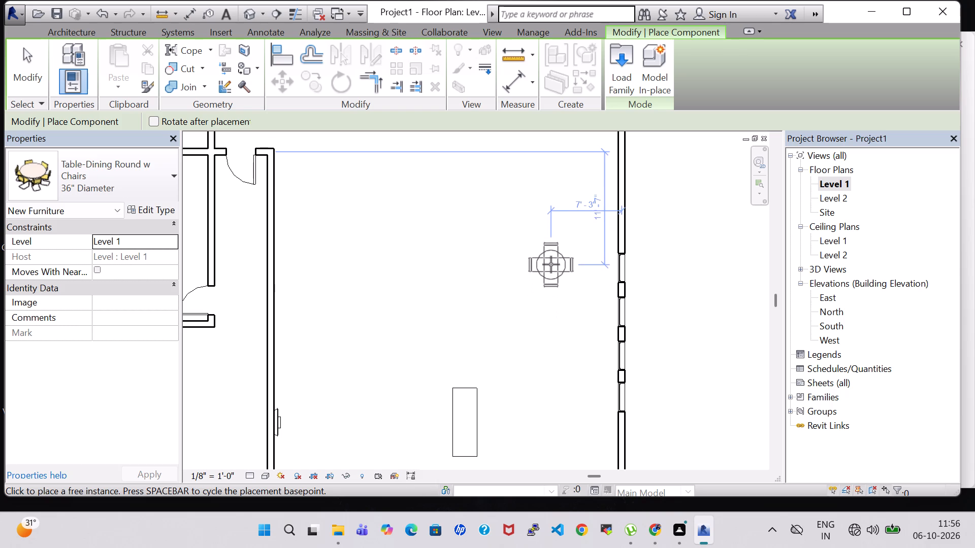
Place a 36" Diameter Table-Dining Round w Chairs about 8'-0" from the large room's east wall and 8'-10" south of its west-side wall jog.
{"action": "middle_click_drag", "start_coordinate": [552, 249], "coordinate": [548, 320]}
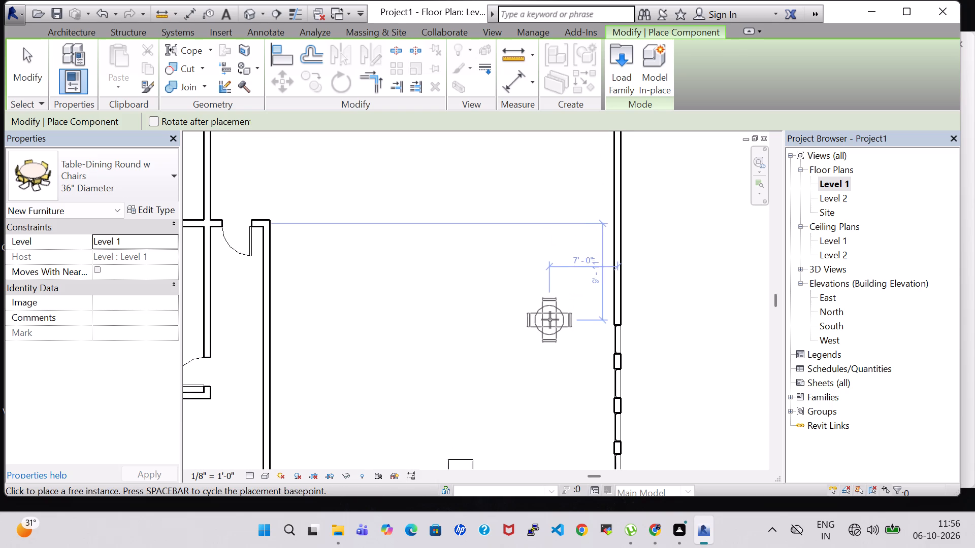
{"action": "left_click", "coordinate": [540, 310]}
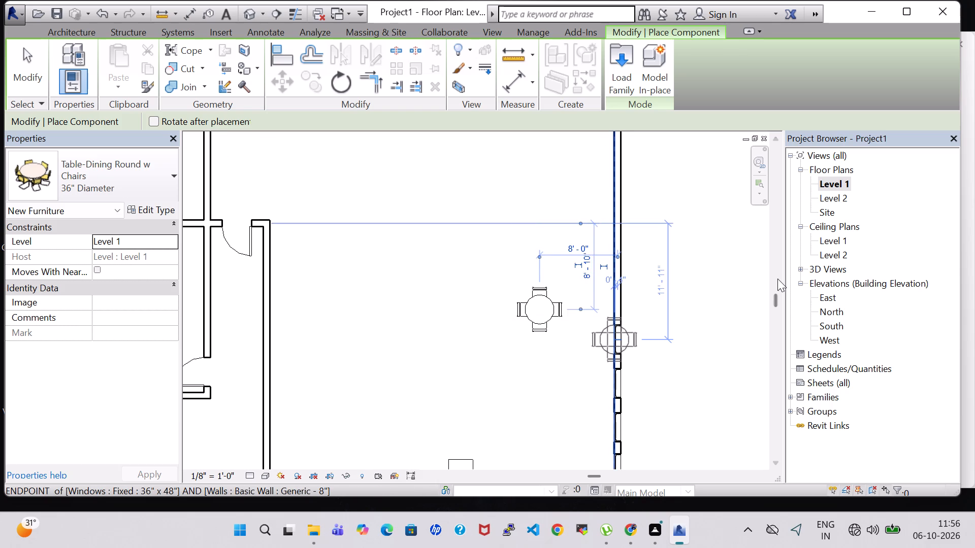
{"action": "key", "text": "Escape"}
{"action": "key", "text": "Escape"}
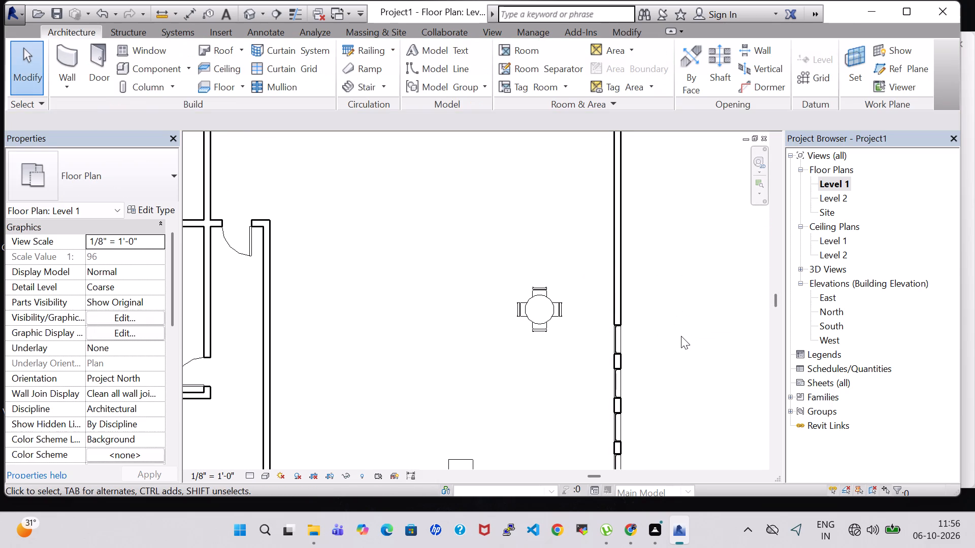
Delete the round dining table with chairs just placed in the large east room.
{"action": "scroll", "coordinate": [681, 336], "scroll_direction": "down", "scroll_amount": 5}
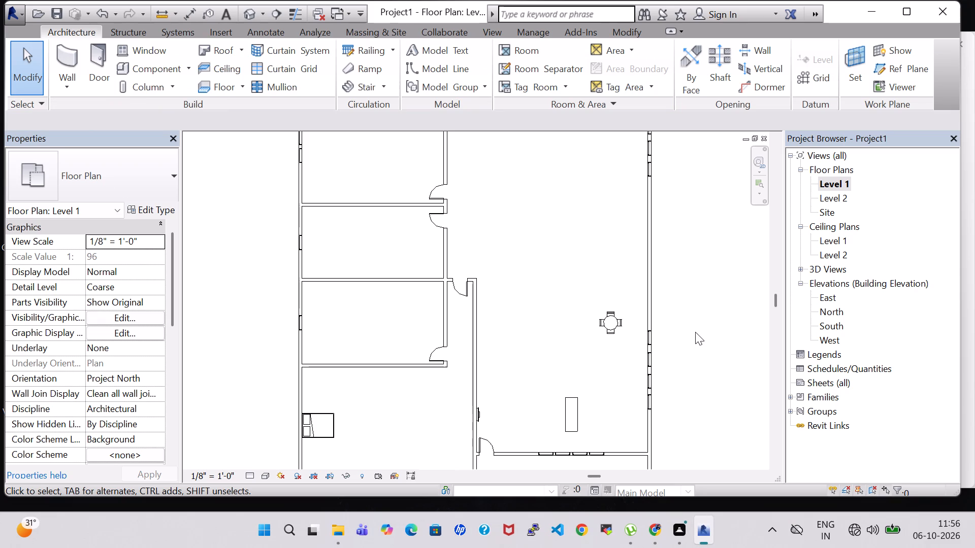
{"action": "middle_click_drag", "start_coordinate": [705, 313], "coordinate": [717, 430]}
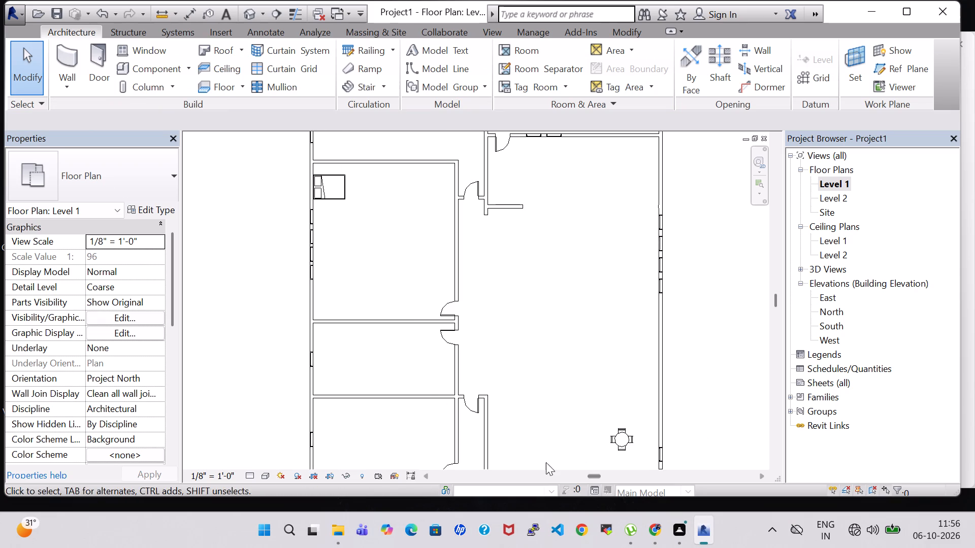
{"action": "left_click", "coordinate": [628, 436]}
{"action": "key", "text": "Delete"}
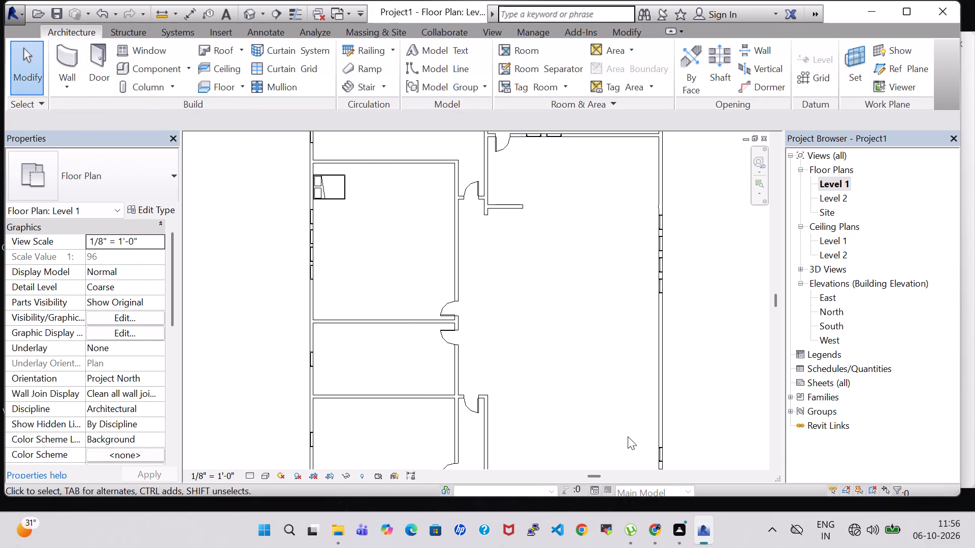
Place a 36" Diameter Table-Dining Round w Chairs about 9'-10" from the large room's east wall and 8'-11" south of the northern stub wall.
{"action": "left_click", "coordinate": [151, 61]}
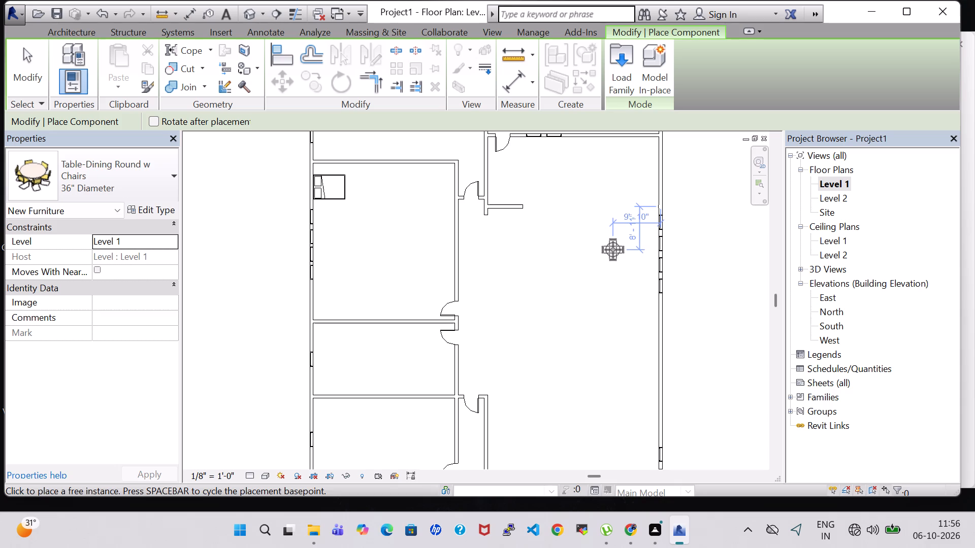
{"action": "left_click", "coordinate": [613, 250]}
{"action": "scroll", "coordinate": [620, 250], "scroll_direction": "up", "scroll_amount": 5}
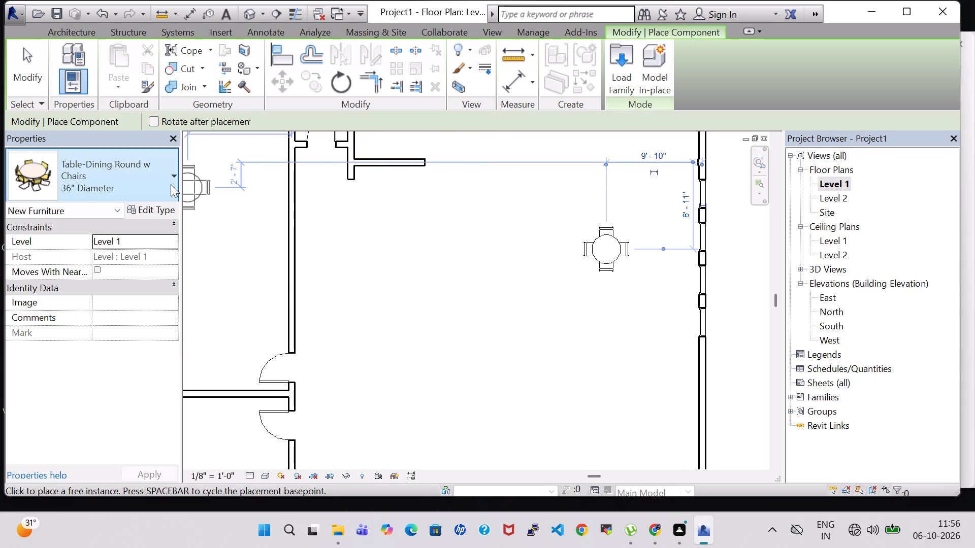
{"action": "key", "text": "Escape"}
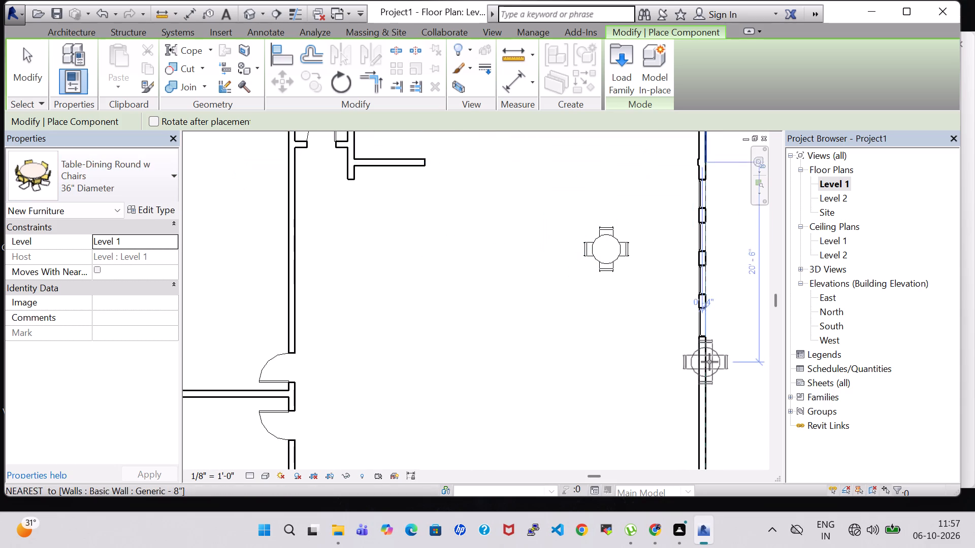
{"action": "key", "text": "Escape"}
{"action": "scroll", "coordinate": [651, 324], "scroll_direction": "down", "scroll_amount": 4}
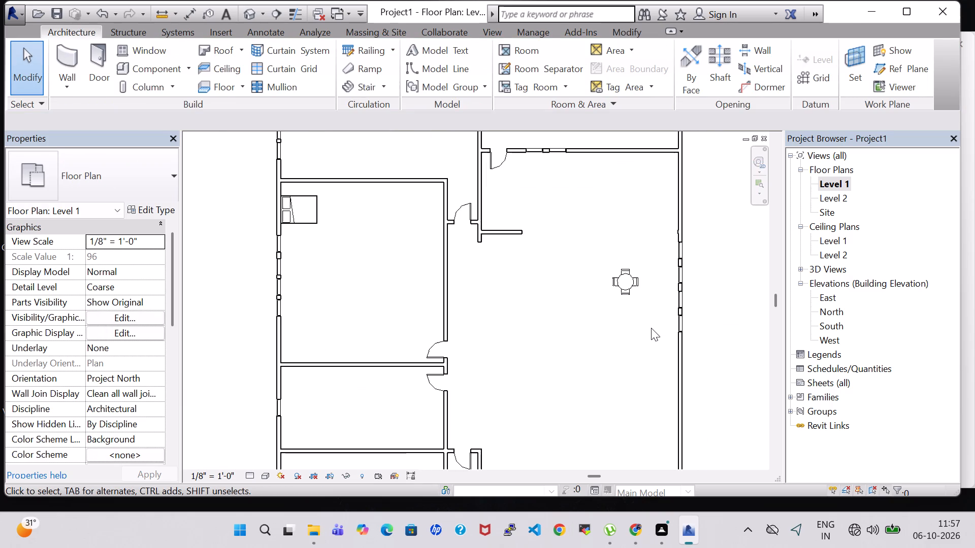
Nudge the round dining table with chairs four increments east, toward the windows in the east wall.
{"action": "left_click", "coordinate": [621, 286]}
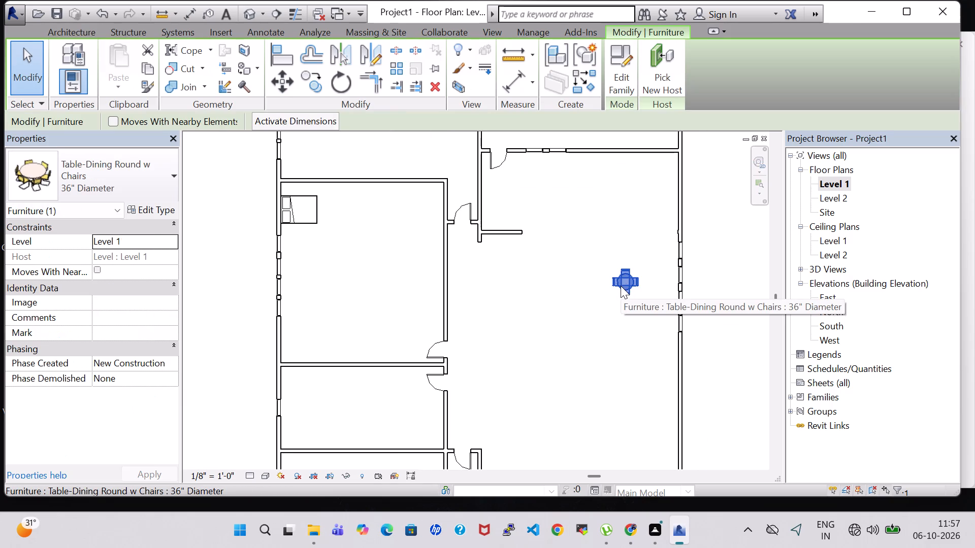
{"action": "key", "text": "Right"}
{"action": "key", "text": "Right"}
{"action": "key", "text": "Right"}
{"action": "key", "text": "Right"}
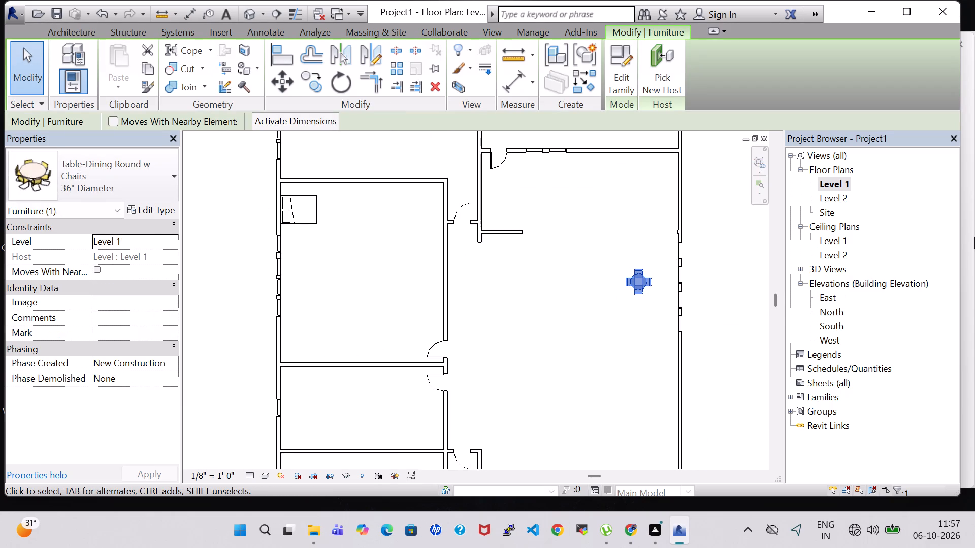
{"action": "left_click", "coordinate": [723, 289]}
Nudge the 32" TV - Flat Screen north along the large room's west wall to about 4'-1" south of the adjacent room's partition.
{"action": "scroll", "coordinate": [607, 333], "scroll_direction": "down", "scroll_amount": 3}
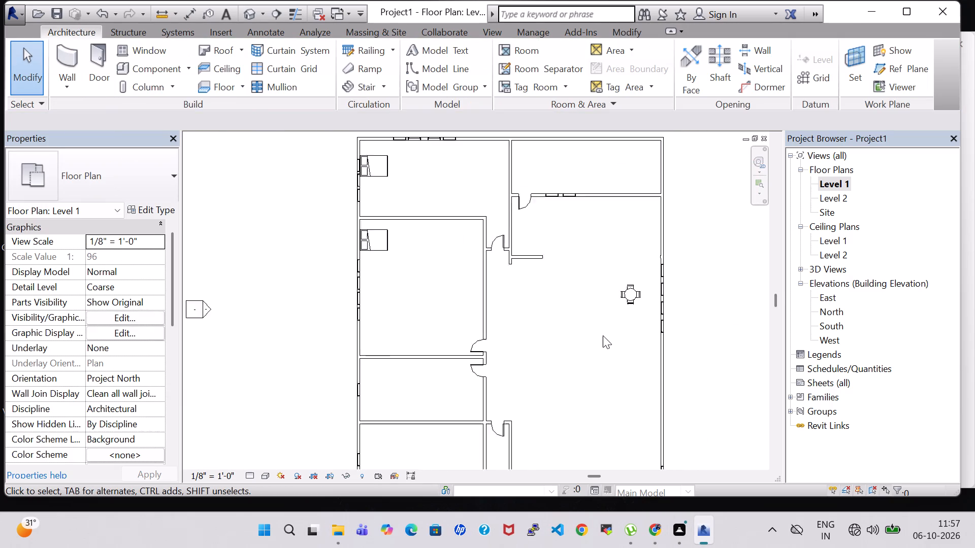
{"action": "middle_click_drag", "start_coordinate": [606, 364], "coordinate": [599, 235]}
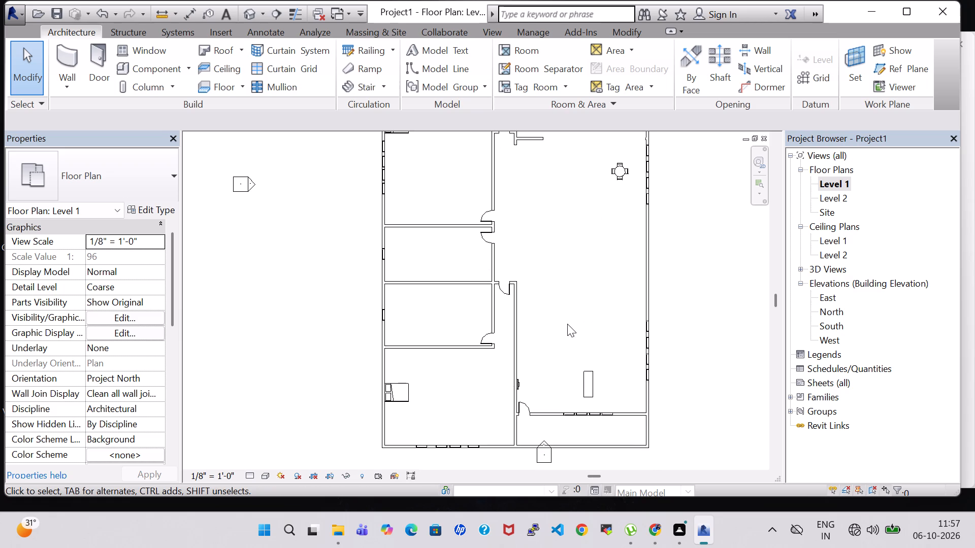
{"action": "scroll", "coordinate": [523, 384], "scroll_direction": "up", "scroll_amount": 5}
{"action": "left_click", "coordinate": [516, 383]}
{"action": "left_click", "coordinate": [534, 380]}
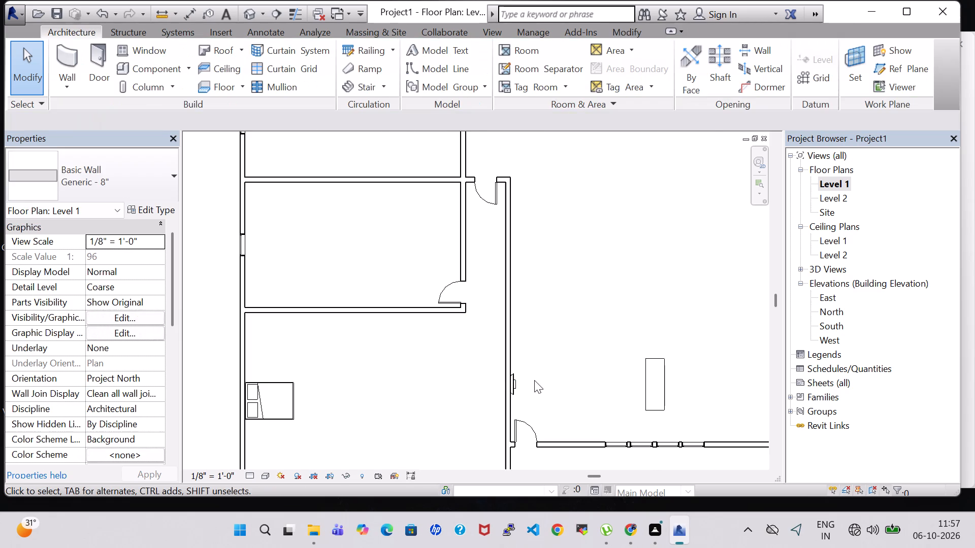
{"action": "scroll", "coordinate": [534, 380], "scroll_direction": "up", "scroll_amount": 6}
{"action": "left_click", "coordinate": [488, 386]}
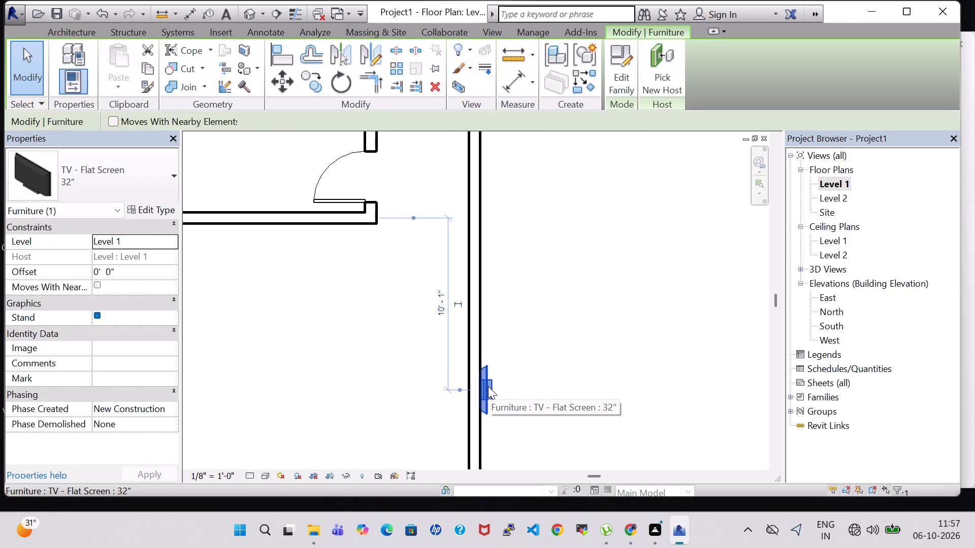
{"action": "key", "text": "Up"}
{"action": "key", "text": "Up"}
{"action": "key", "text": "Up"}
{"action": "key", "text": "Up"}
{"action": "key", "text": "Up"}
{"action": "key", "text": "Up"}
{"action": "key", "text": "Up"}
{"action": "key", "text": "Up"}
{"action": "key", "text": "Up"}
{"action": "key", "text": "Up"}
{"action": "key", "text": "Up"}
{"action": "key", "text": "Up"}
{"action": "key", "text": "Up"}
{"action": "key", "text": "Up"}
{"action": "key", "text": "Up"}
{"action": "key", "text": "Up"}
{"action": "key", "text": "Up"}
{"action": "key", "text": "Up"}
{"action": "key", "text": "Up"}
{"action": "key", "text": "Up"}
{"action": "key", "text": "Up"}
{"action": "key", "text": "Up"}
{"action": "key", "text": "Up"}
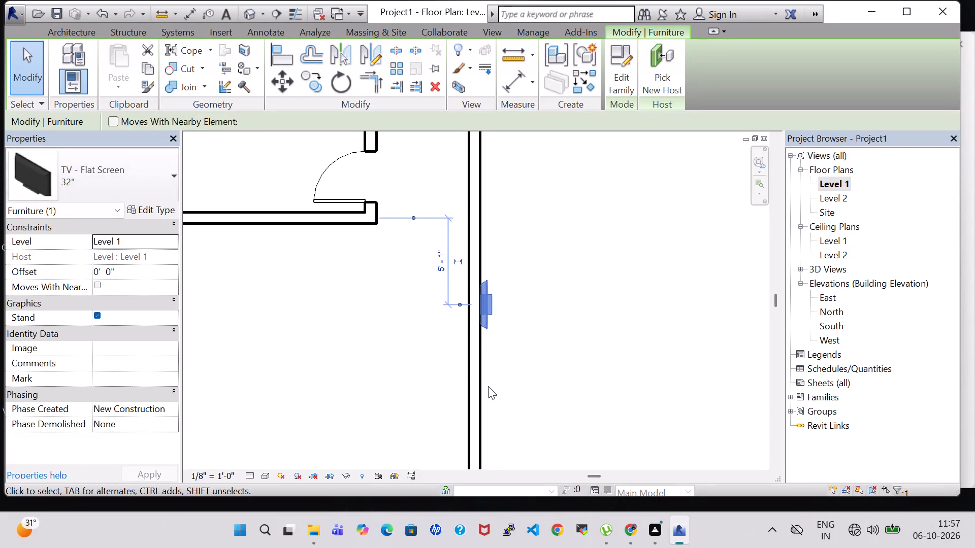
{"action": "key", "text": "Up"}
{"action": "key", "text": "Up"}
{"action": "key", "text": "Up"}
{"action": "key", "text": "Up"}
{"action": "key", "text": "Up"}
{"action": "key", "text": "Up"}
Move the 30" x 84" rectangular dining table north in the large room to about 3'-2" south of the adjacent room's partition.
{"action": "scroll", "coordinate": [570, 199], "scroll_direction": "down", "scroll_amount": 3}
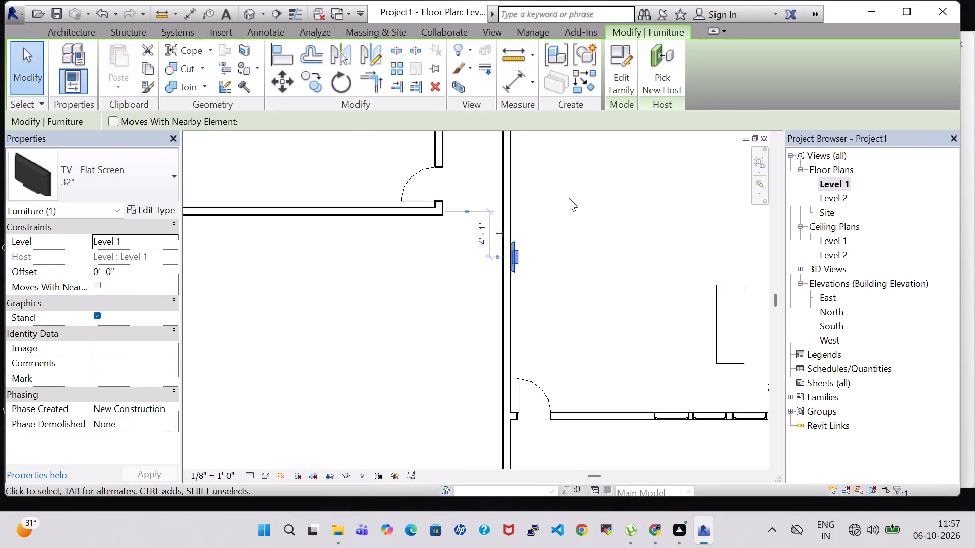
{"action": "scroll", "coordinate": [569, 198], "scroll_direction": "down", "scroll_amount": 2}
{"action": "middle_click_drag", "start_coordinate": [600, 250], "coordinate": [592, 261]}
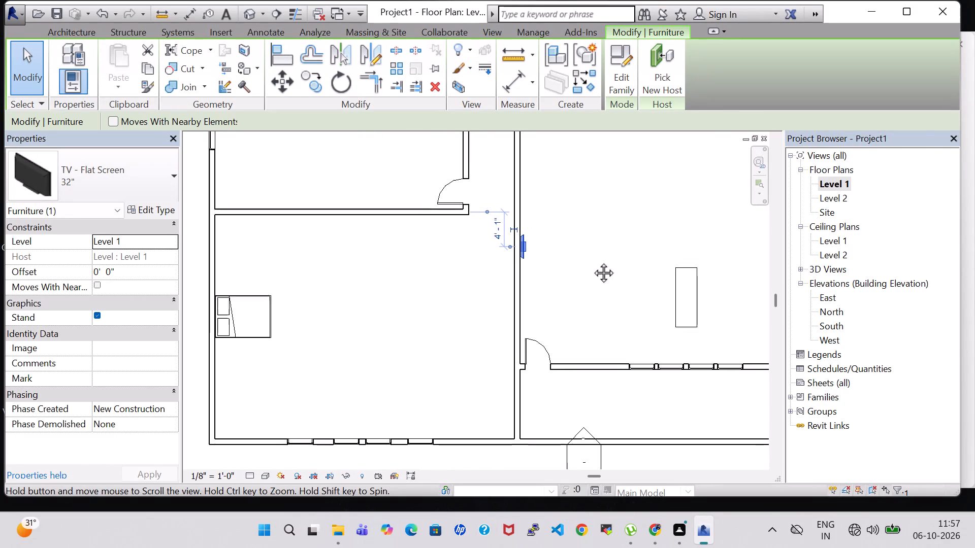
{"action": "middle_click_drag", "start_coordinate": [592, 261], "coordinate": [535, 340]}
{"action": "left_click", "coordinate": [622, 364]}
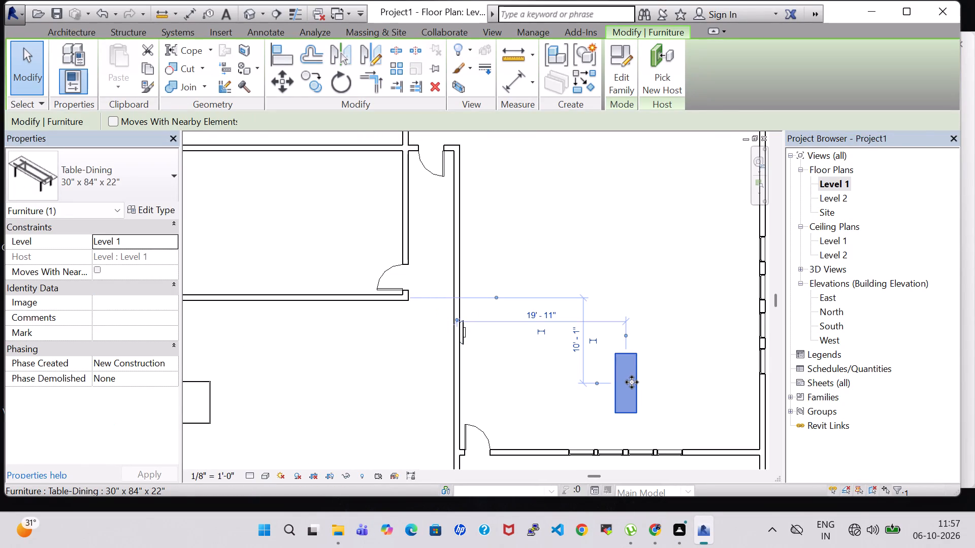
{"action": "left_click_drag", "start_coordinate": [632, 382], "coordinate": [632, 324]}
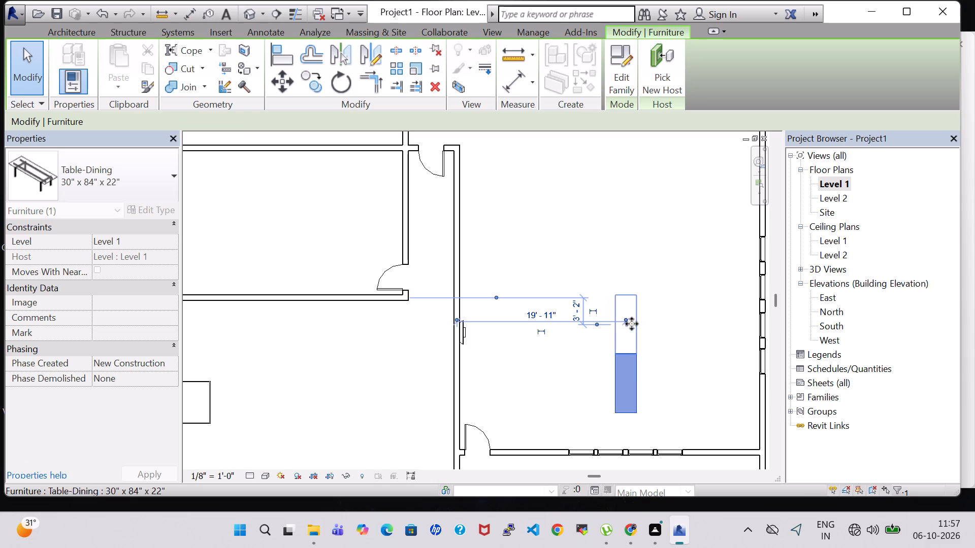
{"action": "left_click", "coordinate": [693, 356]}
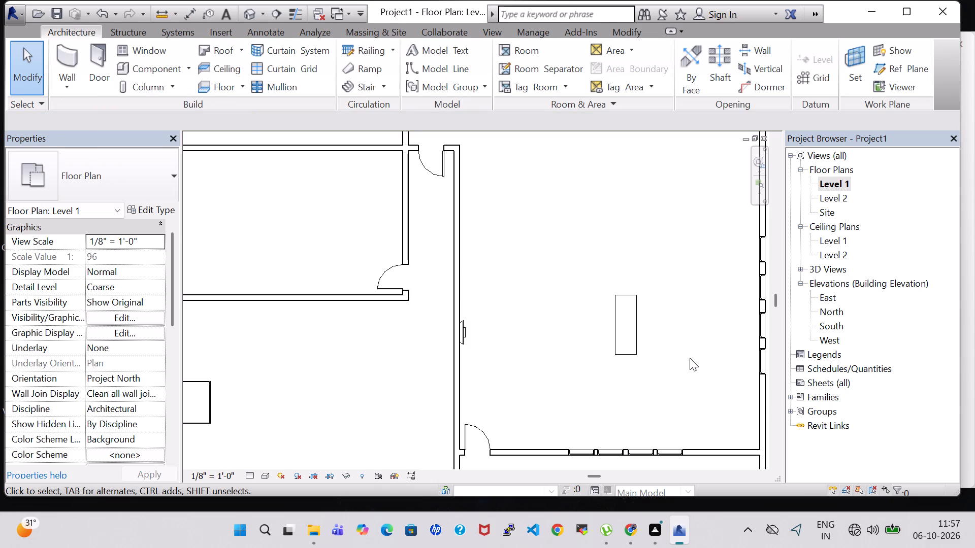
Load the Sofa-Corbu family from the Furniture Seating library folder for component placement.
{"action": "middle_click_drag", "start_coordinate": [690, 358], "coordinate": [616, 363]}
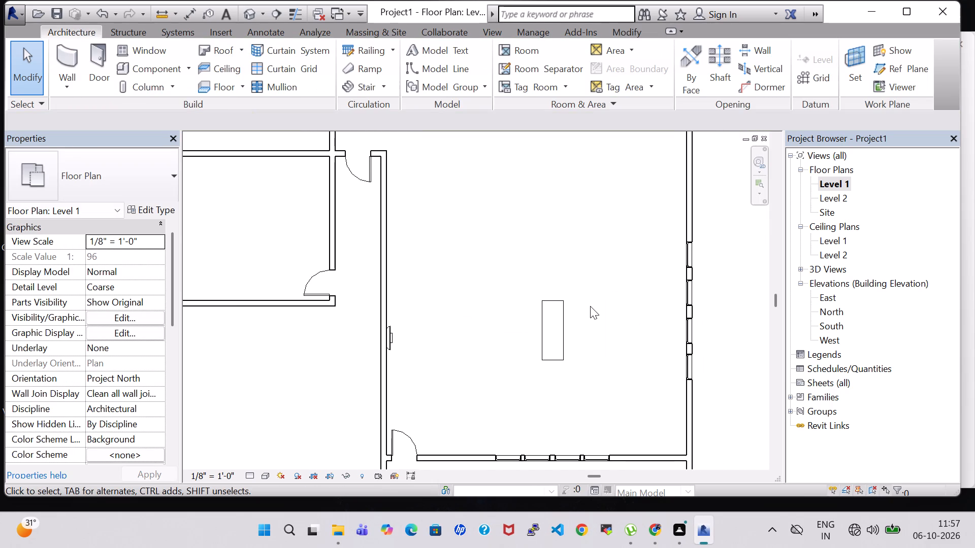
{"action": "left_click", "coordinate": [125, 67]}
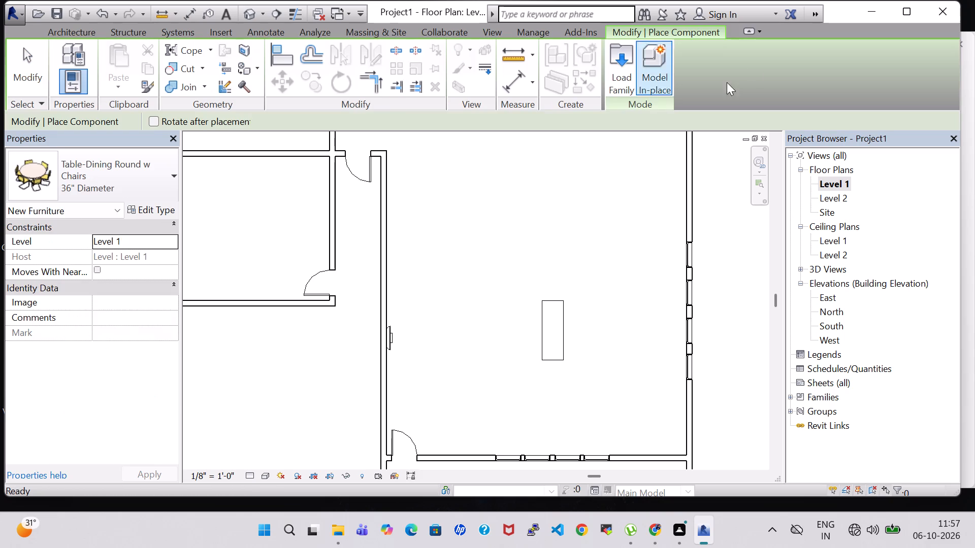
{"action": "left_click", "coordinate": [605, 64]}
{"action": "left_click", "coordinate": [622, 65]}
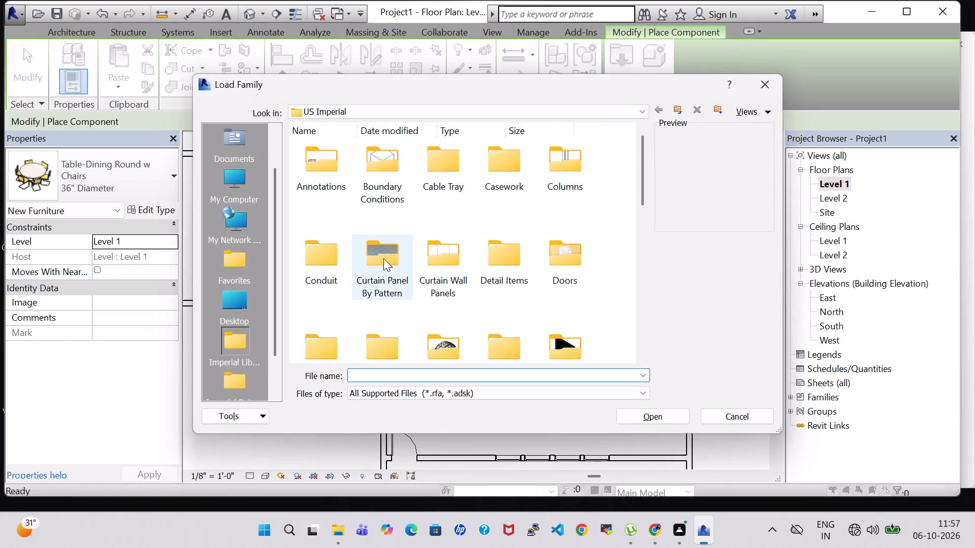
{"action": "scroll", "coordinate": [563, 274], "scroll_direction": "down", "scroll_amount": 1}
{"action": "double_click", "coordinate": [567, 220]}
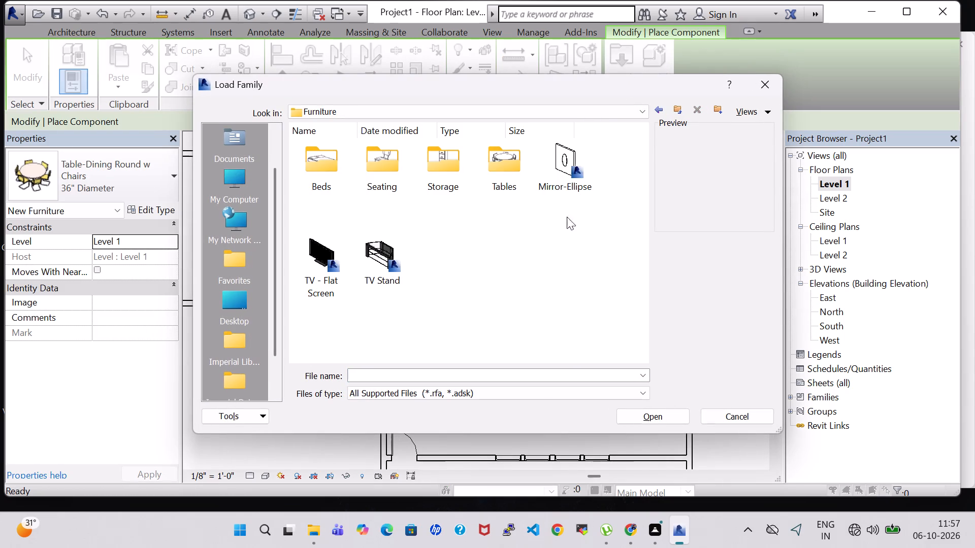
{"action": "double_click", "coordinate": [385, 160]}
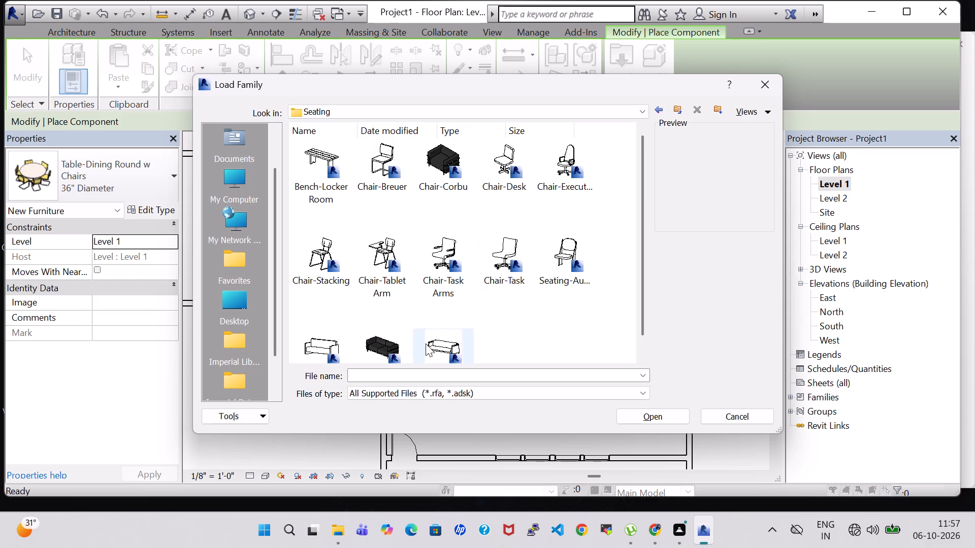
{"action": "scroll", "coordinate": [449, 332], "scroll_direction": "down", "scroll_amount": 1}
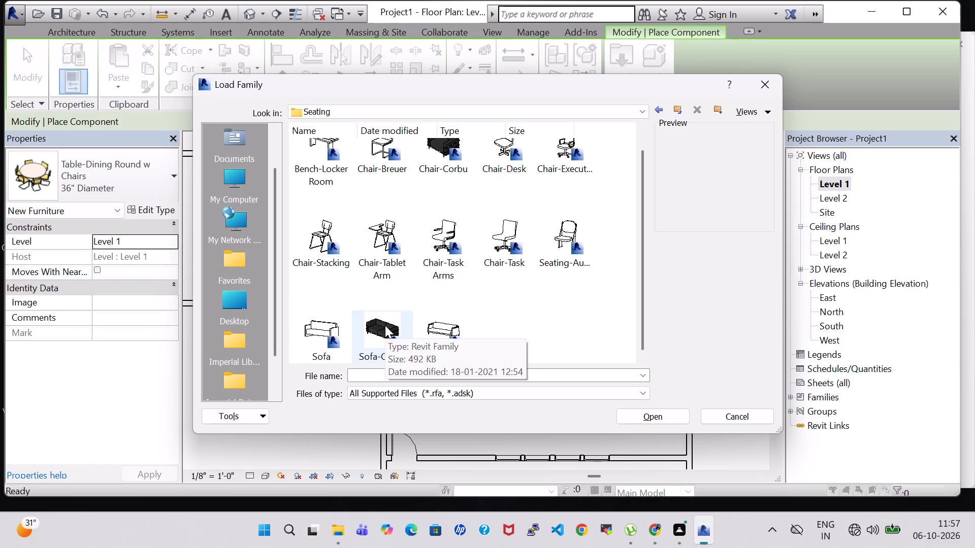
{"action": "left_click", "coordinate": [385, 325]}
{"action": "left_click", "coordinate": [653, 422]}
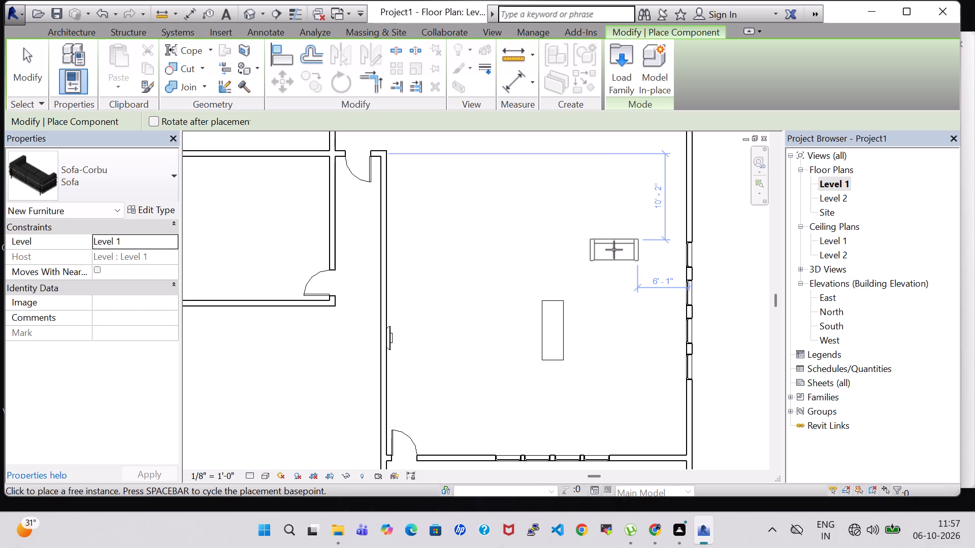
Place one Sofa-Corbu northeast of the rectangular table, about 6'-1" from the east wall, and a second, rotated to face west, beside the east windows.
{"action": "left_click", "coordinate": [614, 250]}
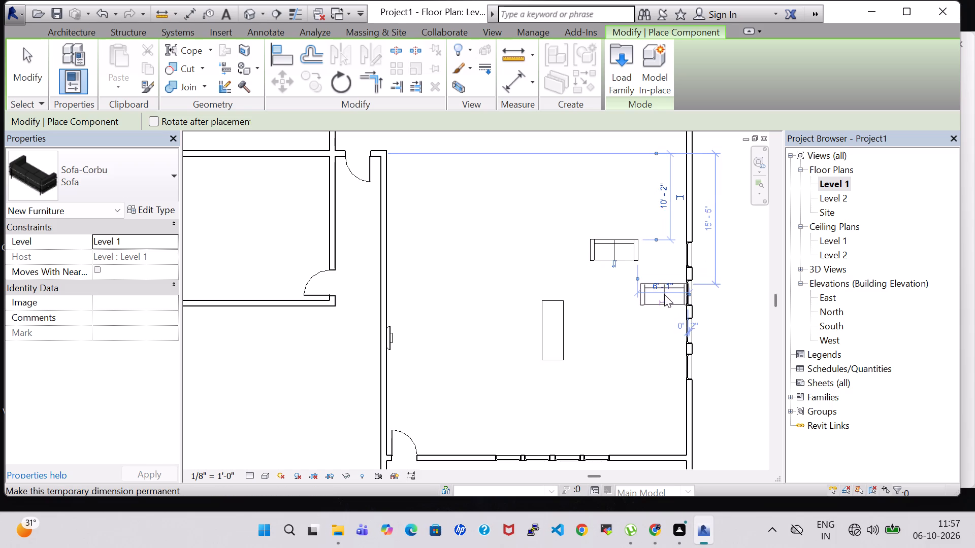
{"action": "key", "text": "space"}
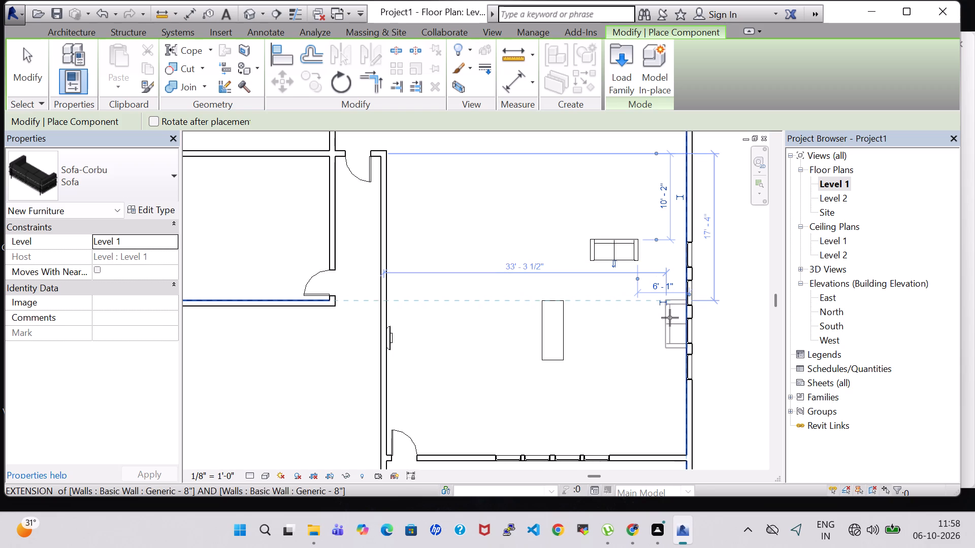
{"action": "left_click", "coordinate": [670, 318]}
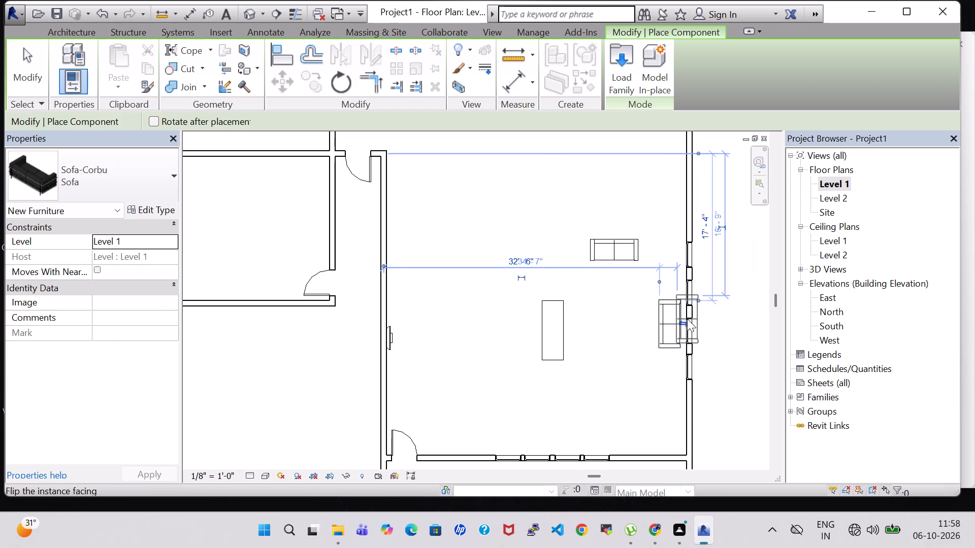
{"action": "key", "text": "Escape"}
{"action": "key", "text": "Escape"}
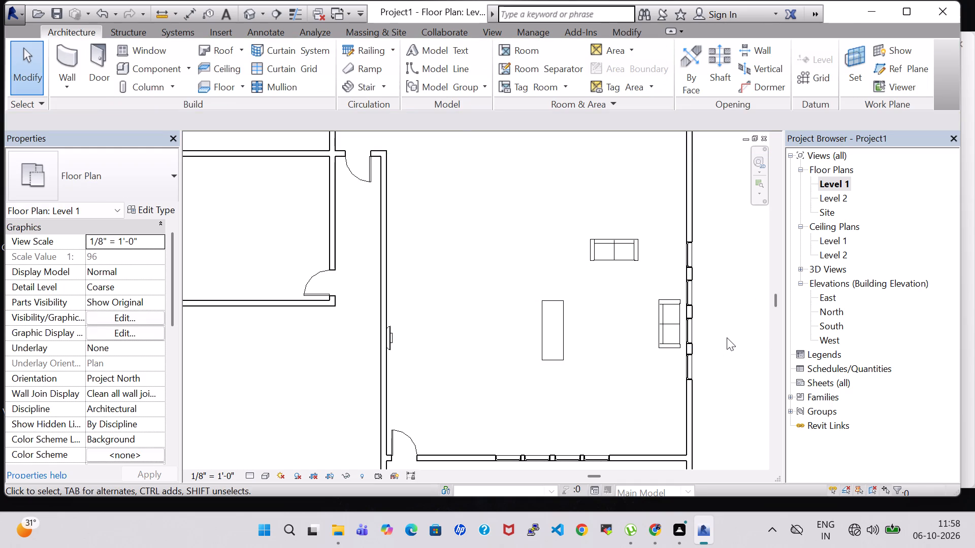
Nudge the sofa northeast of the rectangular table south to about 11'-2" from the north end of the large room's west wall.
{"action": "scroll", "coordinate": [627, 284], "scroll_direction": "down", "scroll_amount": 2}
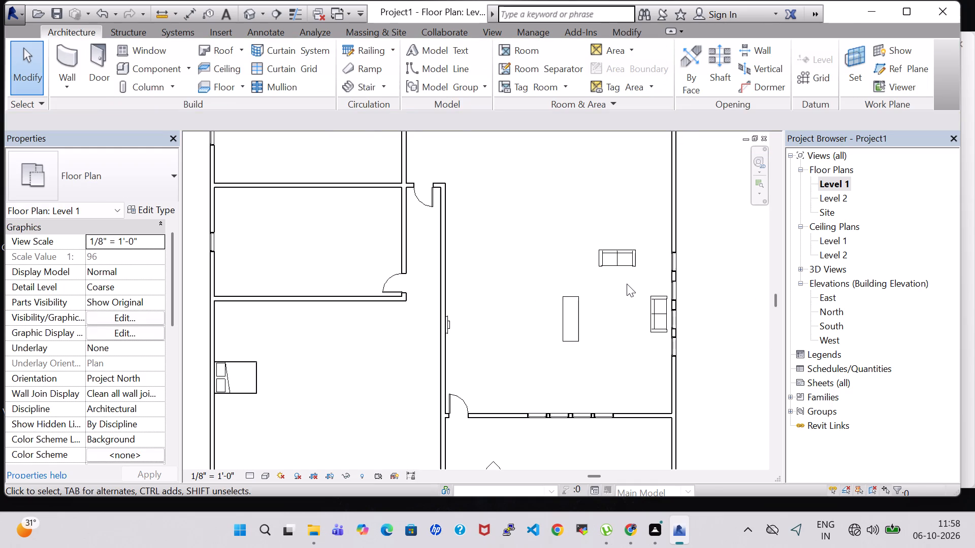
{"action": "left_click", "coordinate": [622, 255]}
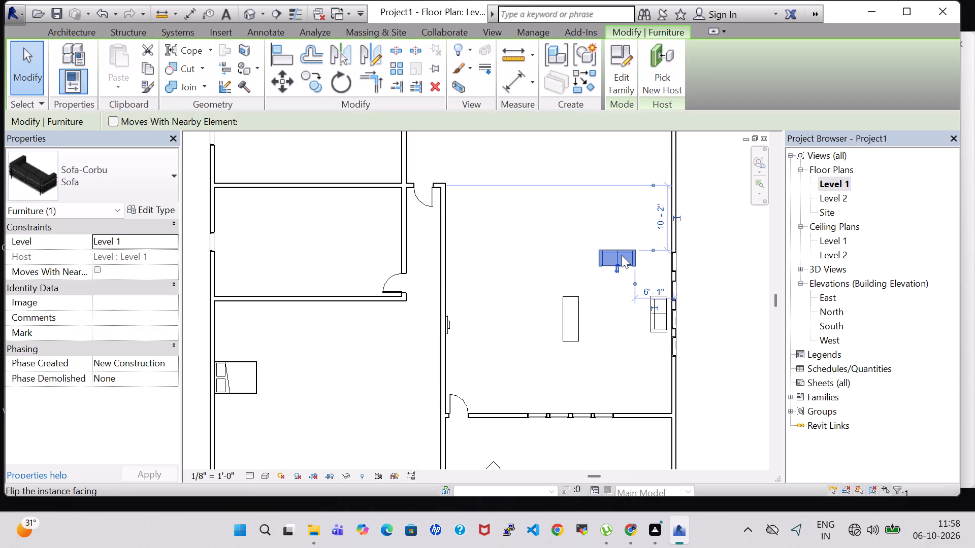
{"action": "key", "text": "Down"}
{"action": "key", "text": "Down"}
{"action": "key", "text": "Down"}
{"action": "key", "text": "Down"}
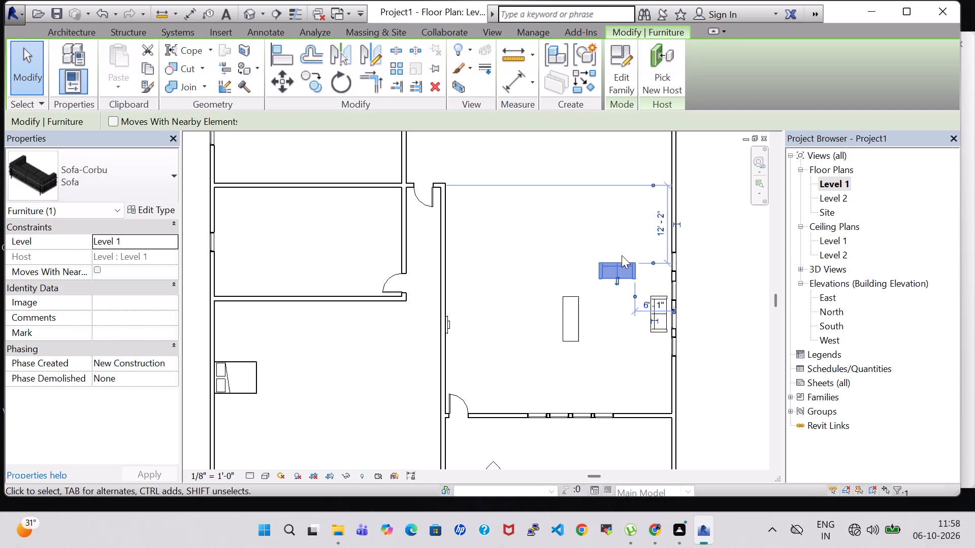
{"action": "key", "text": "Up"}
{"action": "key", "text": "Up"}
{"action": "left_click", "coordinate": [712, 298]}
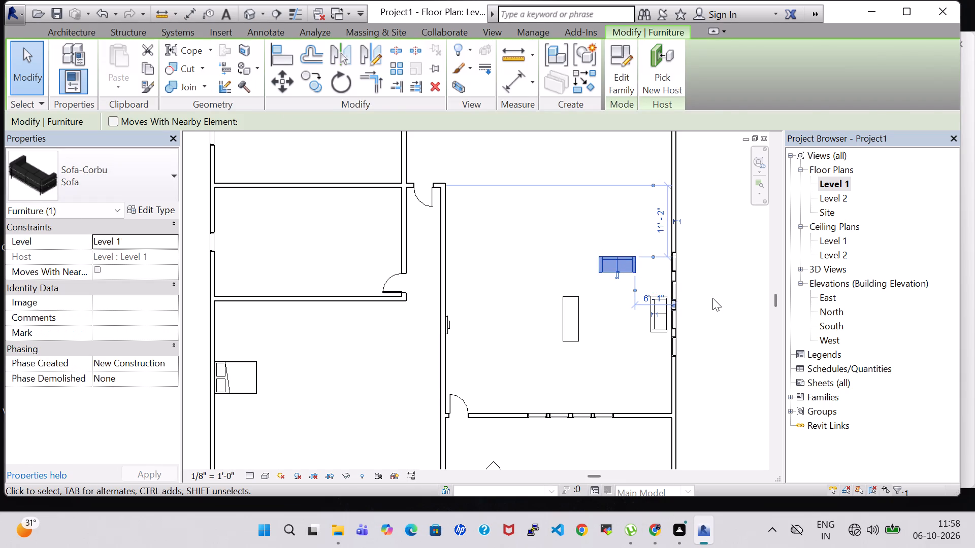
Load the Shelving family from the Furniture Storage library folder for component placement.
{"action": "scroll", "coordinate": [650, 196], "scroll_direction": "down", "scroll_amount": 3}
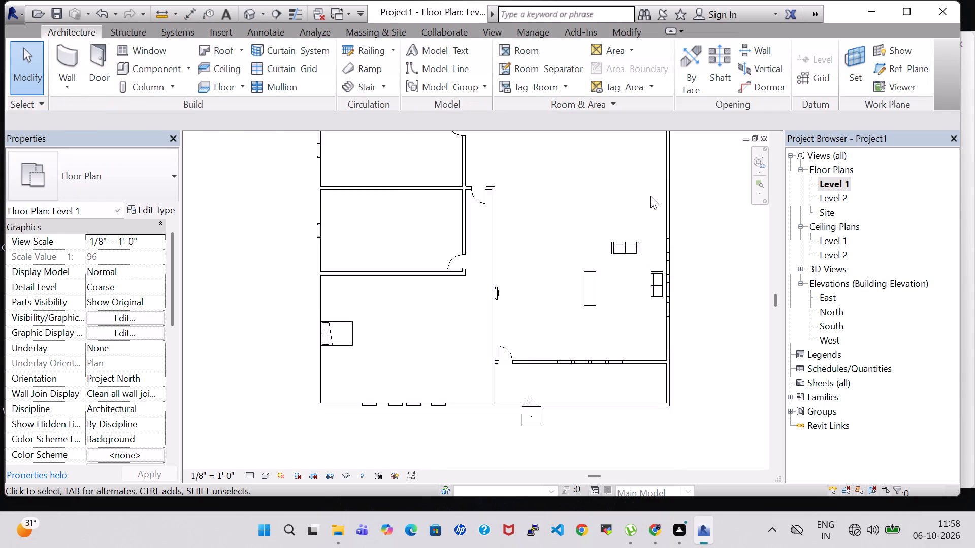
{"action": "scroll", "coordinate": [650, 196], "scroll_direction": "down", "scroll_amount": 1}
{"action": "middle_click_drag", "start_coordinate": [633, 188], "coordinate": [604, 290]}
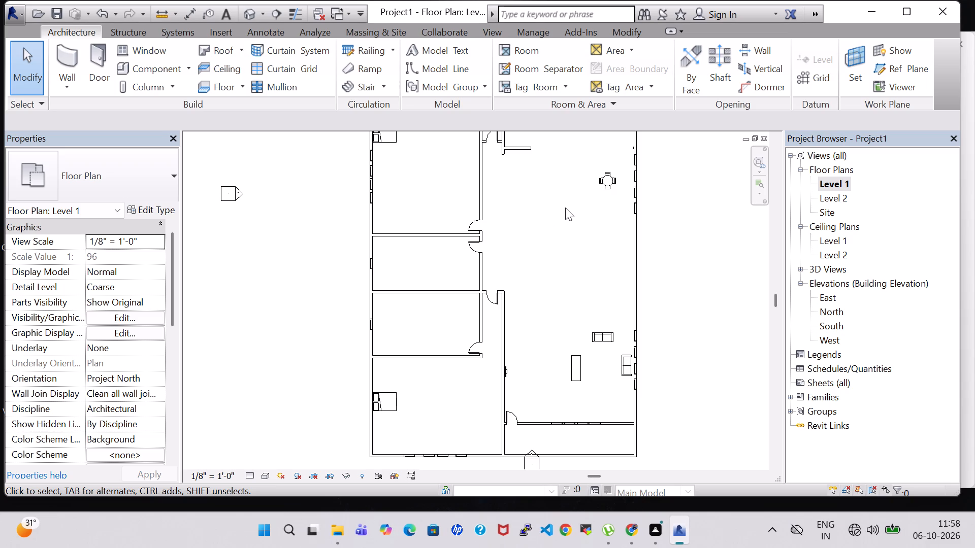
{"action": "left_click", "coordinate": [165, 63]}
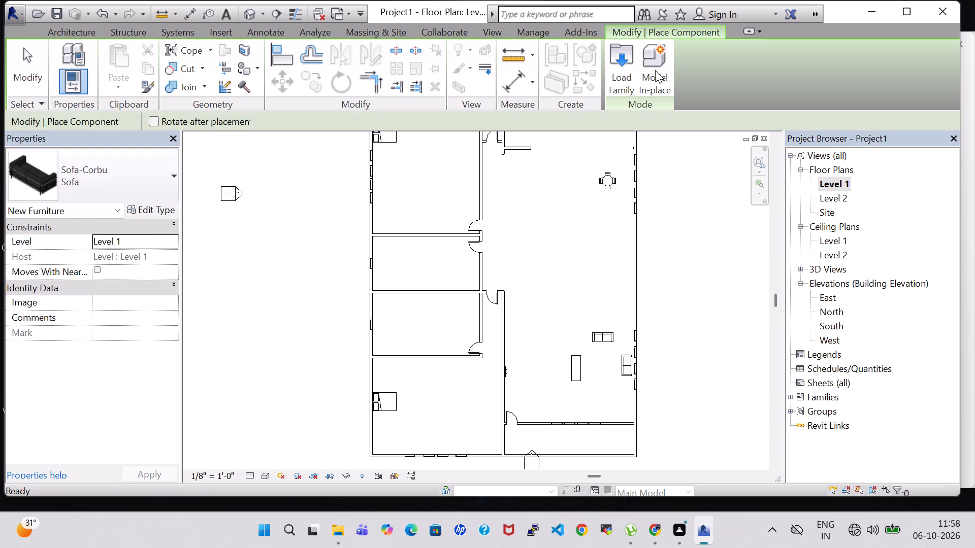
{"action": "left_click", "coordinate": [631, 78]}
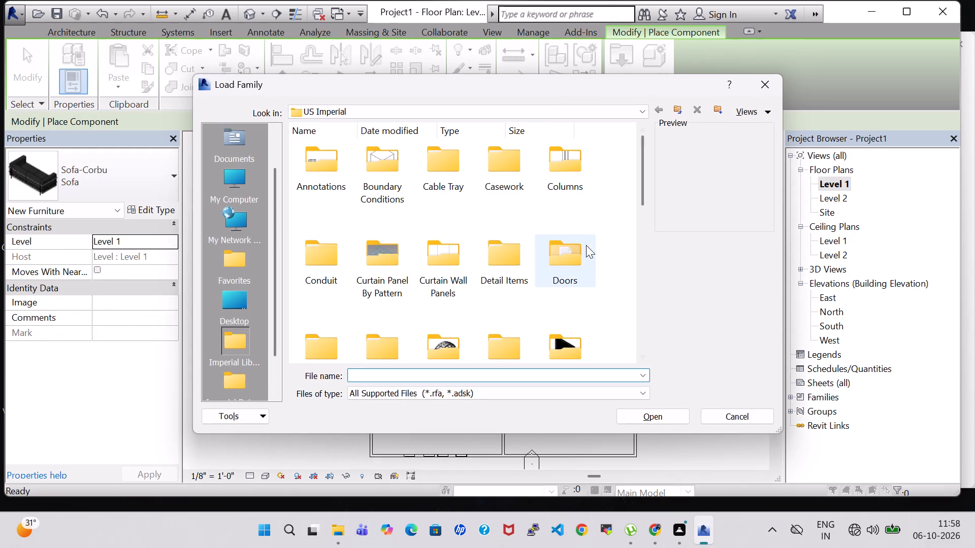
{"action": "left_click", "coordinate": [568, 323]}
{"action": "double_click", "coordinate": [571, 338]}
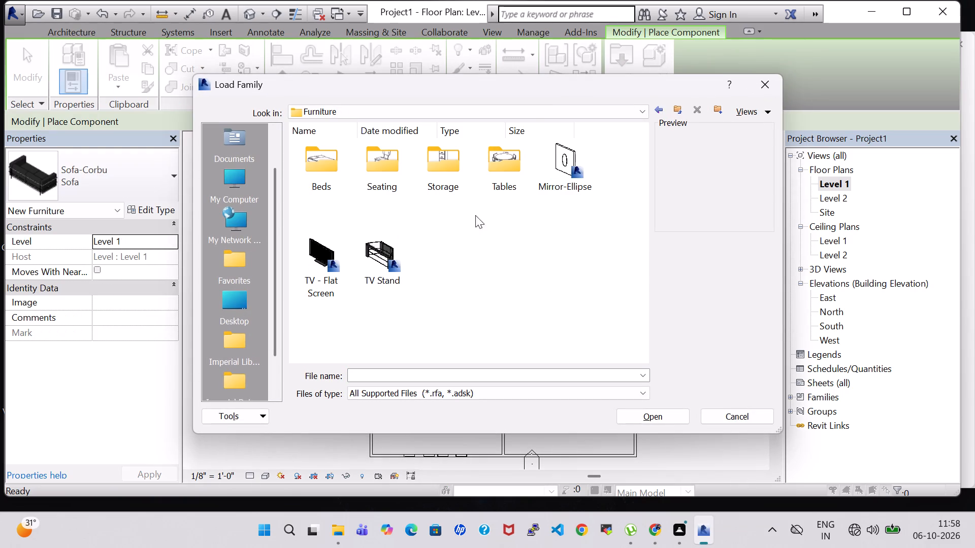
{"action": "double_click", "coordinate": [392, 158]}
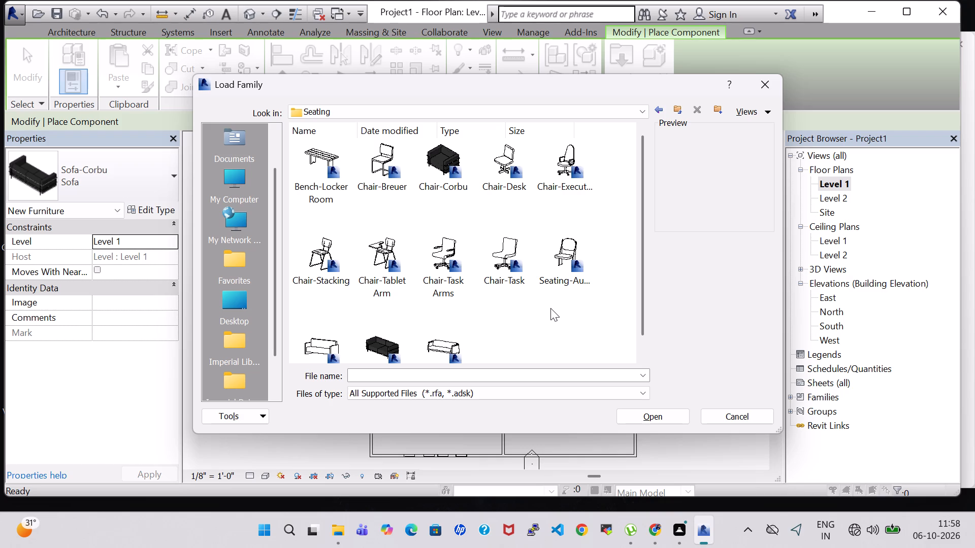
{"action": "left_click", "coordinate": [662, 107]}
{"action": "double_click", "coordinate": [438, 171]}
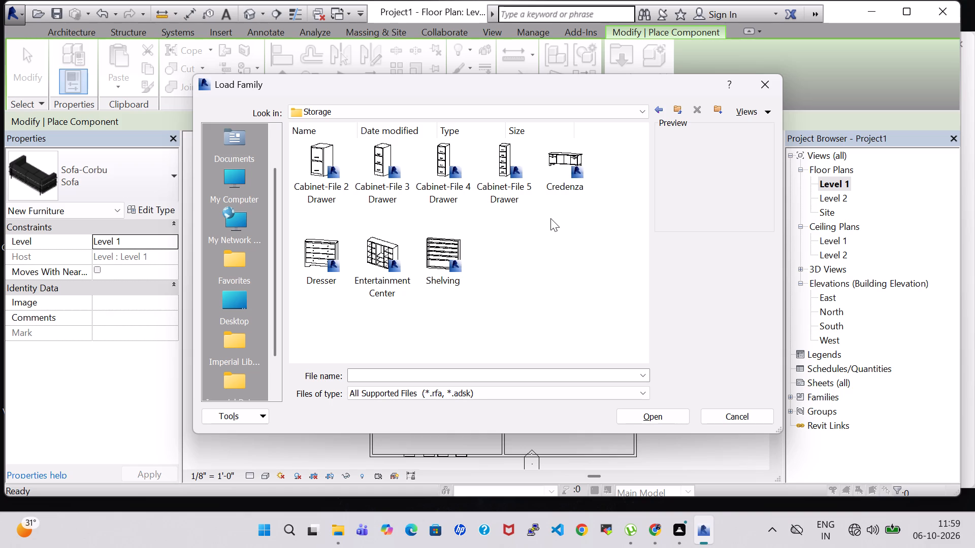
{"action": "left_click", "coordinate": [439, 256]}
{"action": "left_click", "coordinate": [652, 419]}
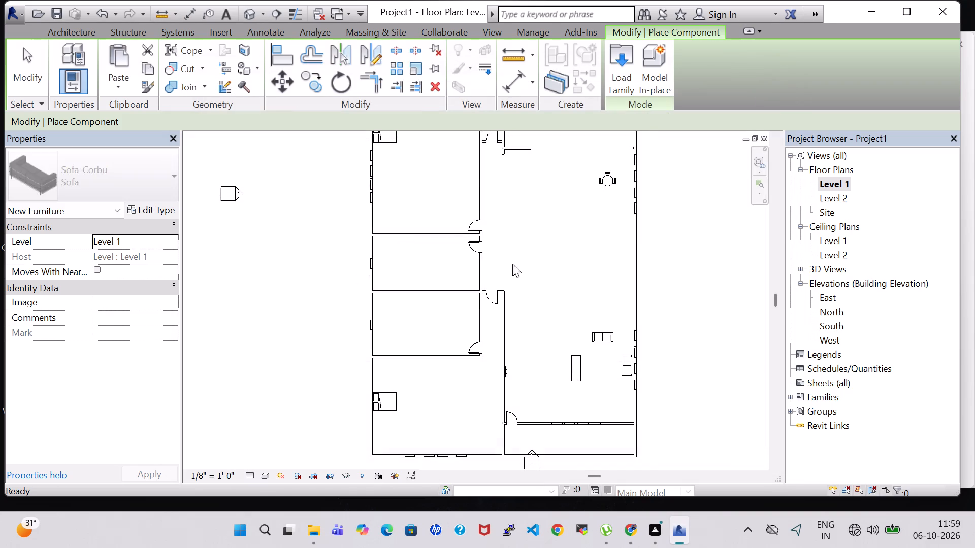
Place a rotated 36" x 10" x 72" Shelving unit against the northwest bedroom's east wall, near its northeast corner.
{"action": "middle_click_drag", "start_coordinate": [533, 218], "coordinate": [547, 335]}
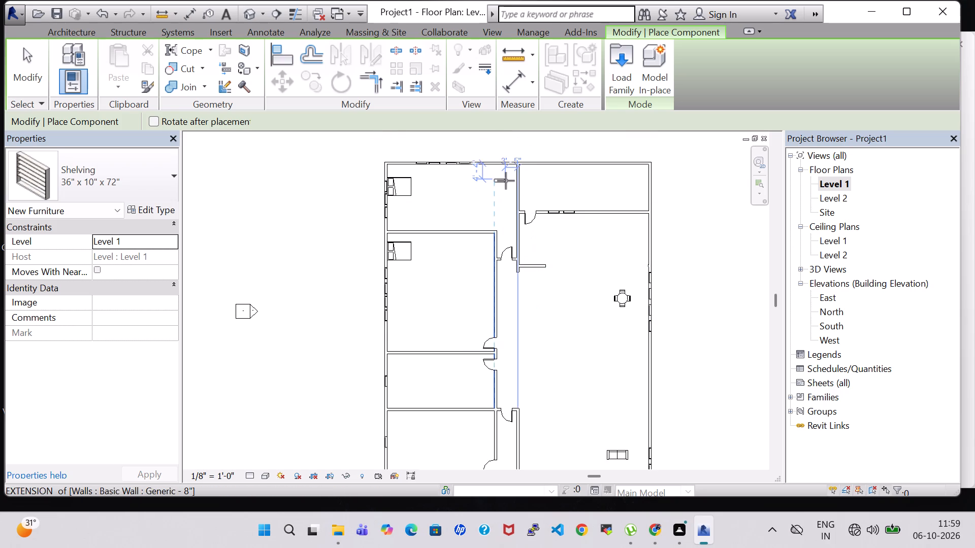
{"action": "key", "text": "space"}
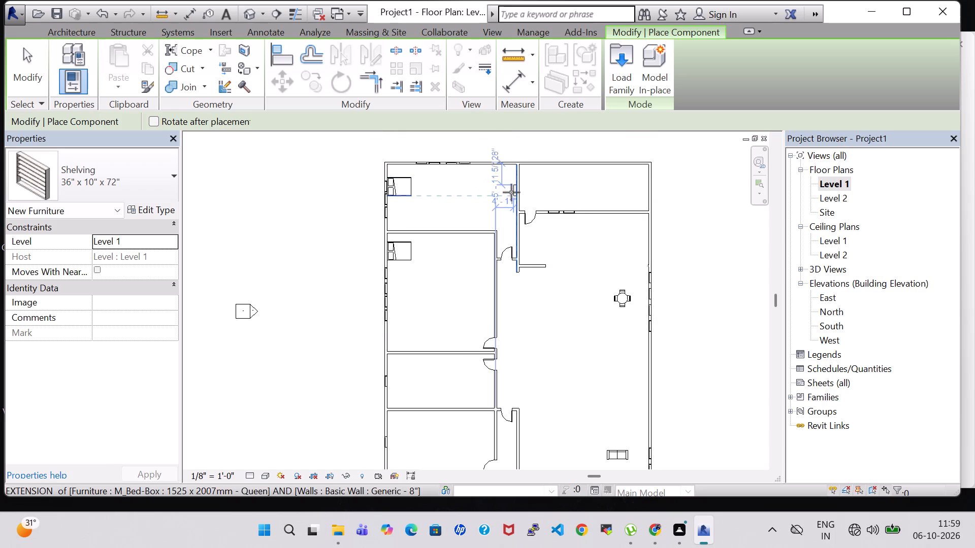
{"action": "scroll", "coordinate": [511, 192], "scroll_direction": "up", "scroll_amount": 5}
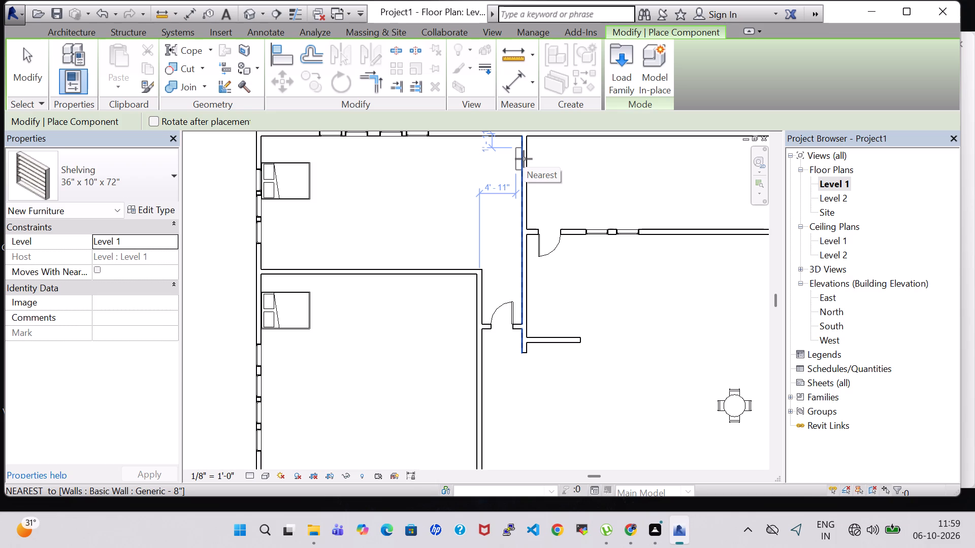
{"action": "left_click", "coordinate": [524, 159]}
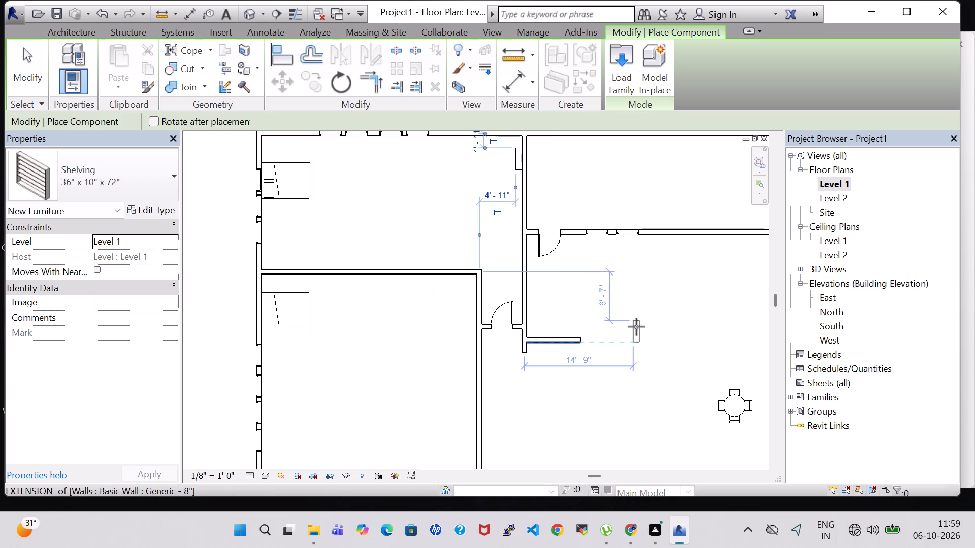
Place a second 36" x 10" x 72" Shelving unit against the southwest bedroom's east wall, about 3'-3" south of the large room's south wall line.
{"action": "scroll", "coordinate": [636, 328], "scroll_direction": "down", "scroll_amount": 3}
{"action": "middle_click_drag", "start_coordinate": [642, 398], "coordinate": [654, 187]}
{"action": "scroll", "coordinate": [658, 276], "scroll_direction": "down", "scroll_amount": 3}
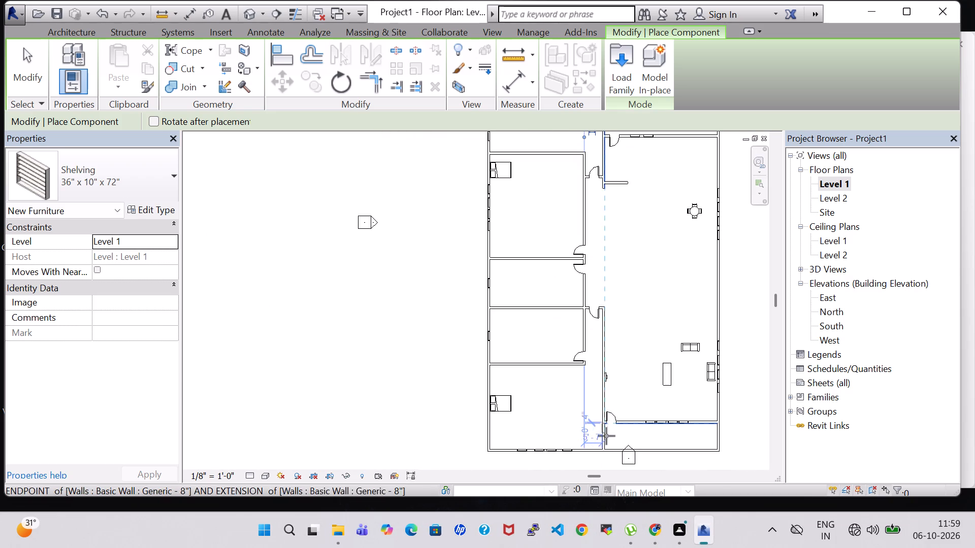
{"action": "scroll", "coordinate": [599, 440], "scroll_direction": "down", "scroll_amount": 1}
{"action": "scroll", "coordinate": [598, 441], "scroll_direction": "up", "scroll_amount": 6}
{"action": "left_click", "coordinate": [599, 433]}
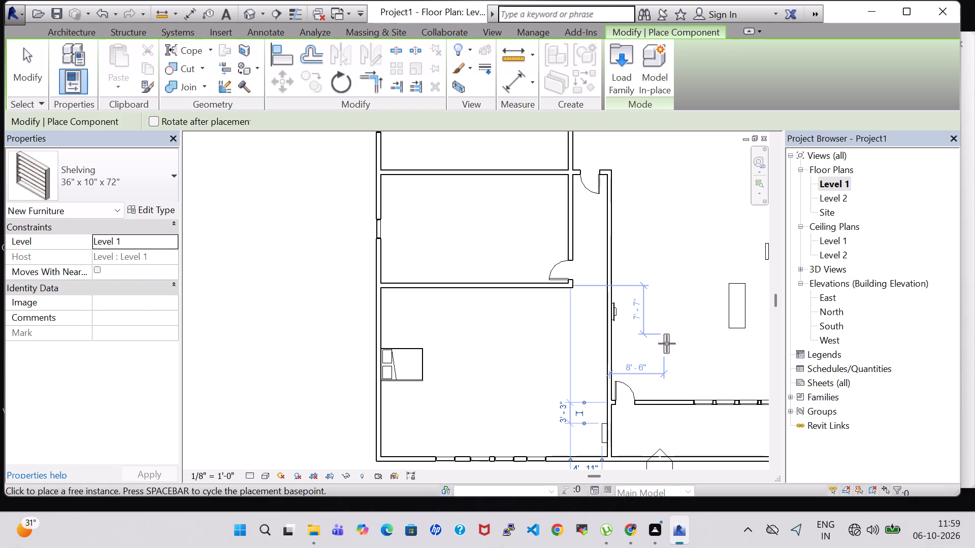
{"action": "key", "text": "Escape"}
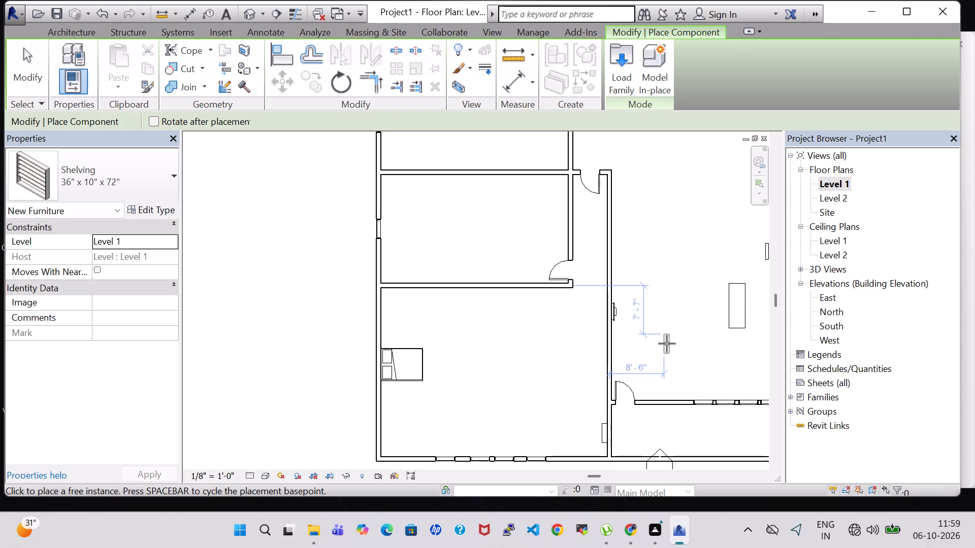
Load the Dresser family from the Furniture Storage library folder for component placement.
{"action": "key", "text": "Escape"}
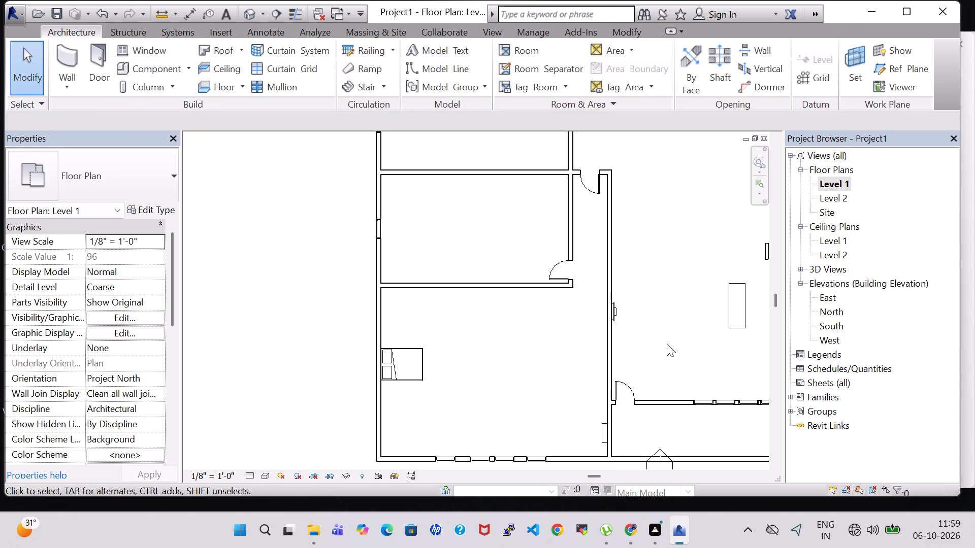
{"action": "left_click", "coordinate": [152, 70]}
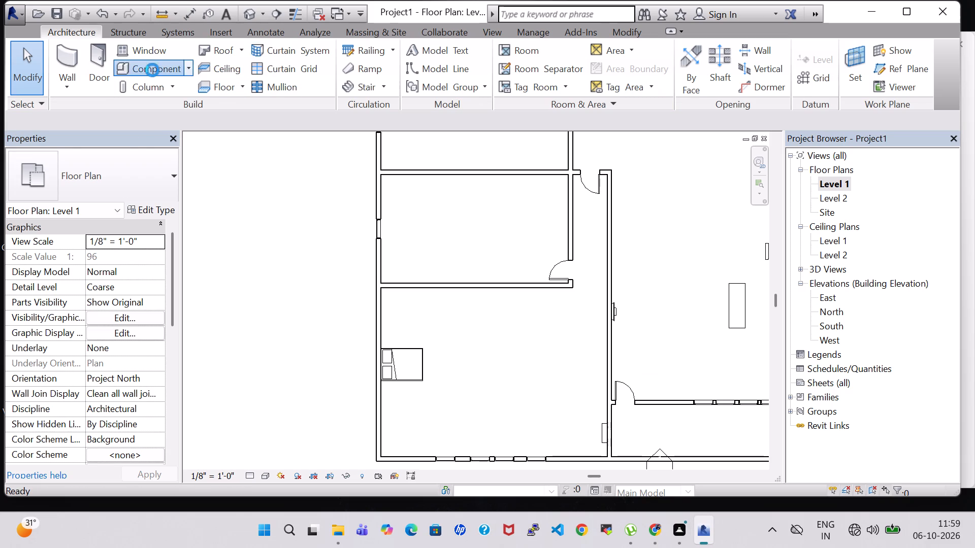
{"action": "left_click", "coordinate": [609, 129]}
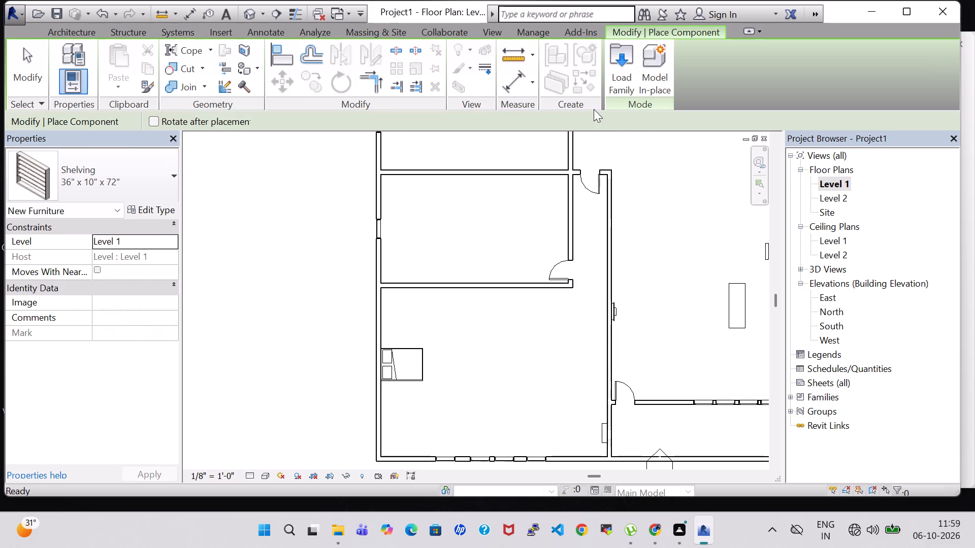
{"action": "left_click", "coordinate": [626, 72]}
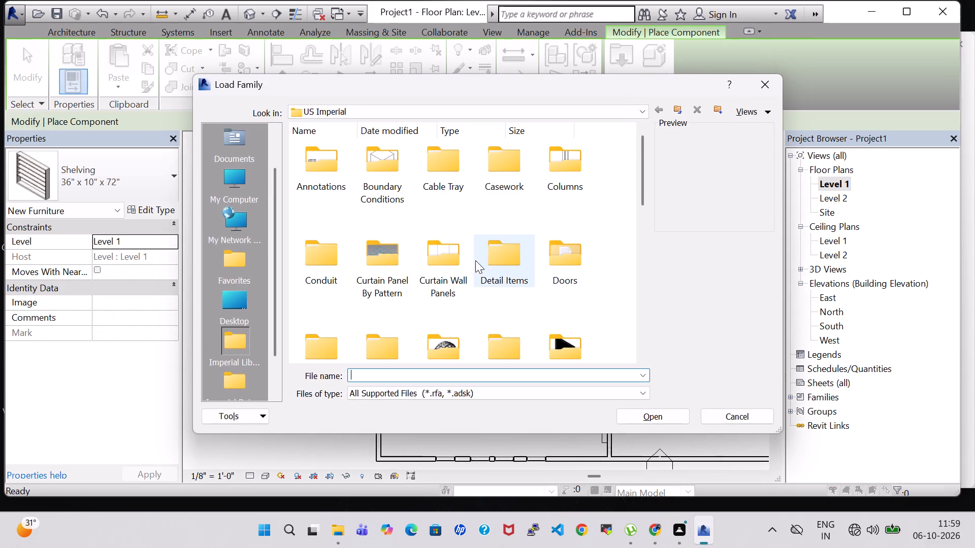
{"action": "double_click", "coordinate": [568, 338]}
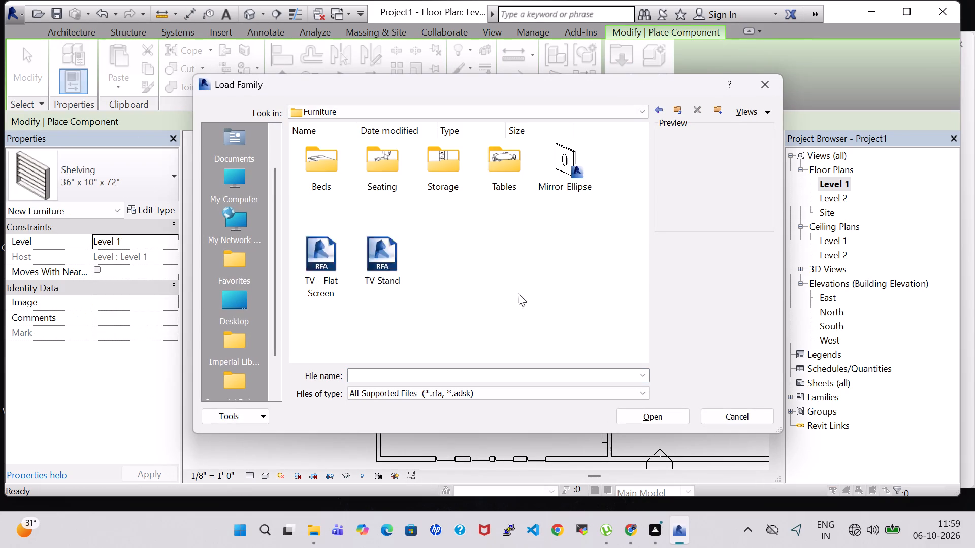
{"action": "double_click", "coordinate": [442, 164]}
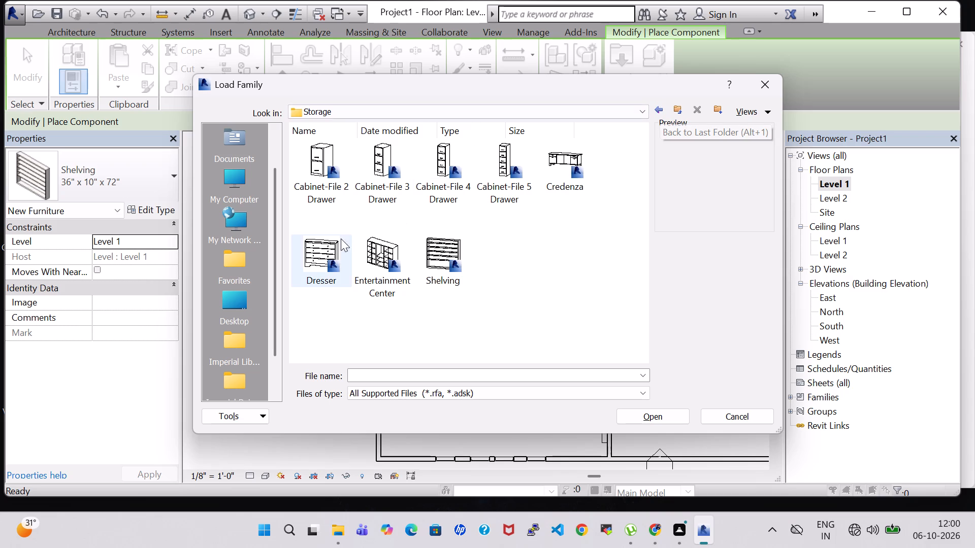
{"action": "left_click", "coordinate": [316, 245]}
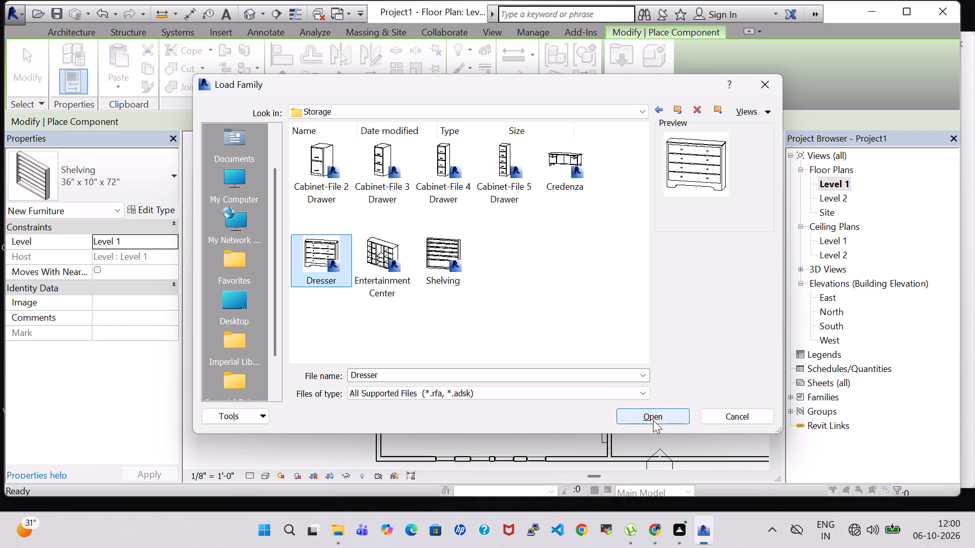
{"action": "left_click", "coordinate": [653, 420]}
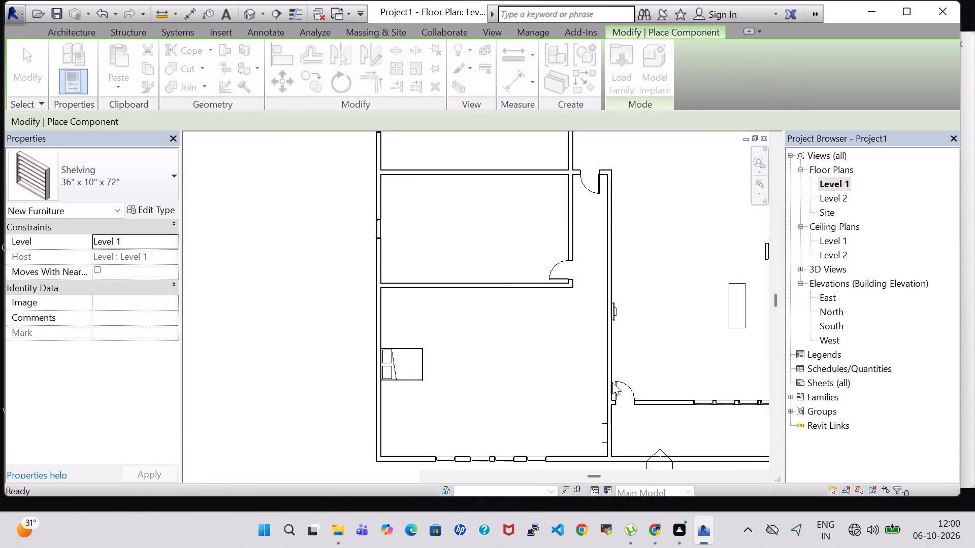
Place a 48" x 72" x 24" Dresser against the west wall, near the southwest corner of the second bedroom from the north.
{"action": "scroll", "coordinate": [427, 226], "scroll_direction": "up", "scroll_amount": 1}
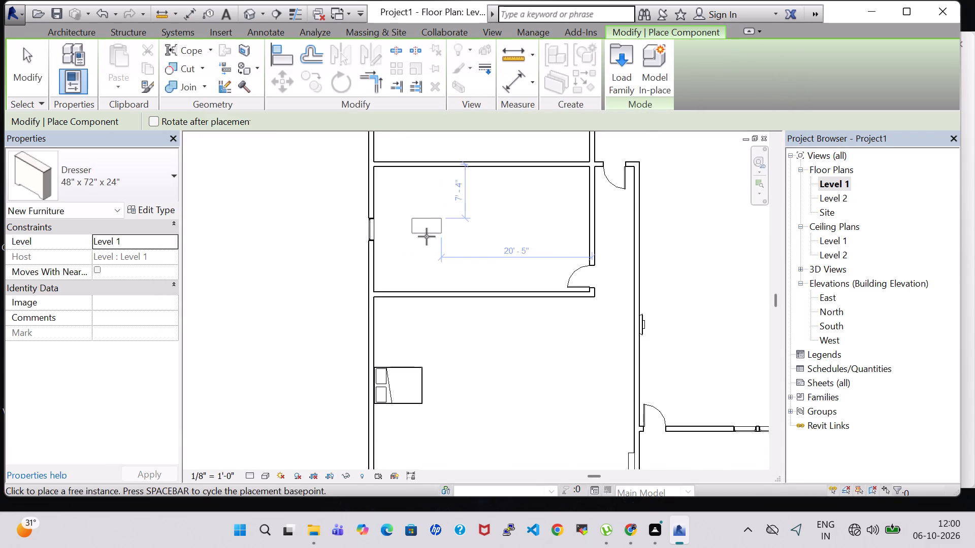
{"action": "middle_click_drag", "start_coordinate": [427, 244], "coordinate": [432, 394]}
{"action": "scroll", "coordinate": [452, 295], "scroll_direction": "down", "scroll_amount": 2}
{"action": "middle_click_drag", "start_coordinate": [452, 255], "coordinate": [460, 376]}
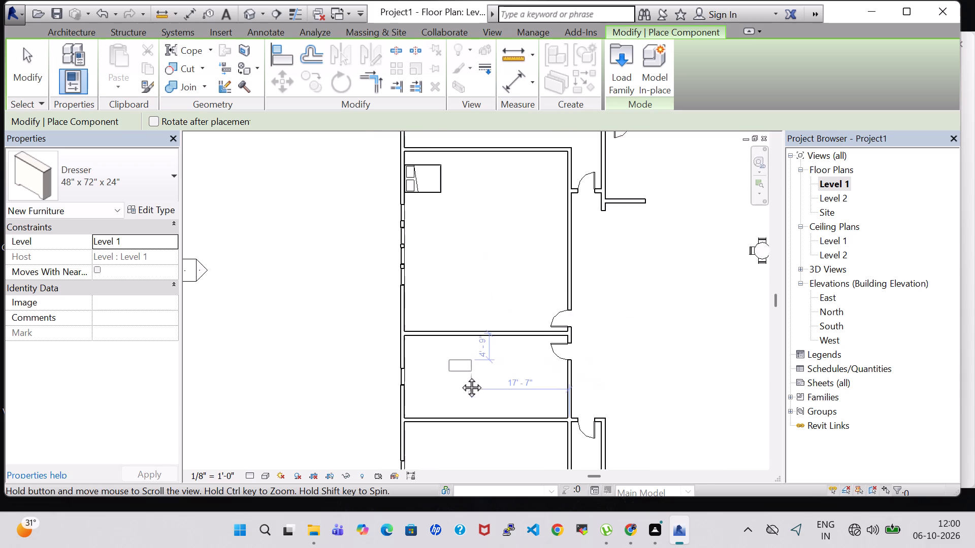
{"action": "middle_click_drag", "start_coordinate": [460, 376], "coordinate": [460, 378]}
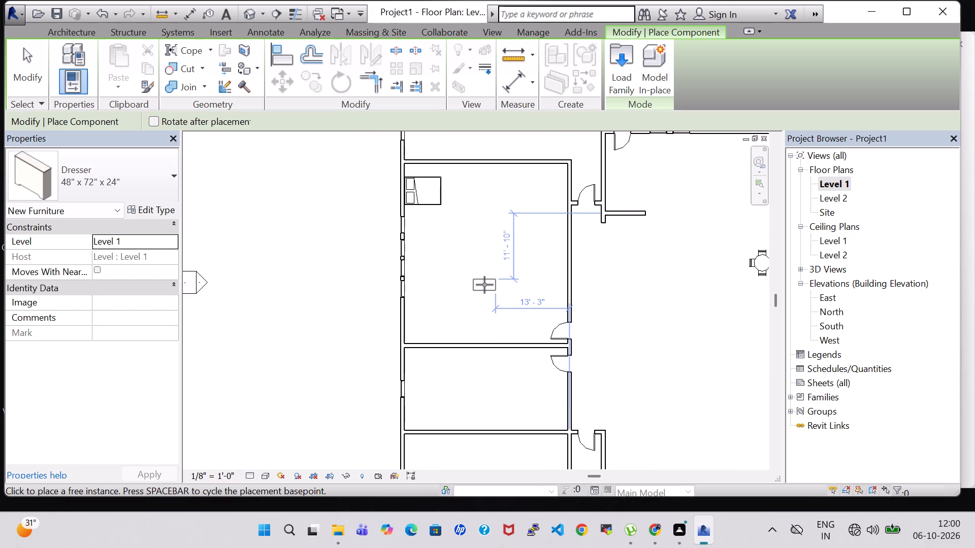
{"action": "scroll", "coordinate": [484, 285], "scroll_direction": "down", "scroll_amount": 2}
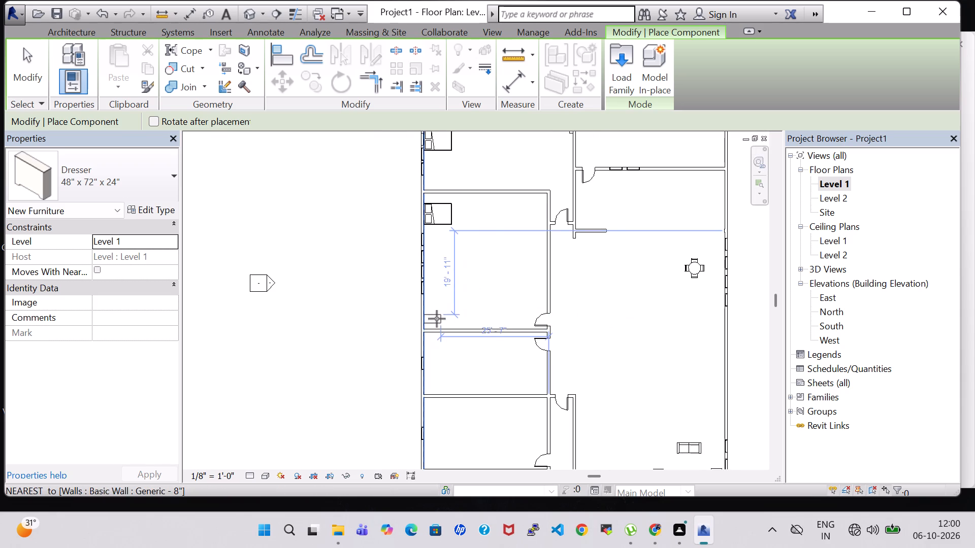
{"action": "left_click", "coordinate": [437, 319]}
{"action": "key", "text": "Escape"}
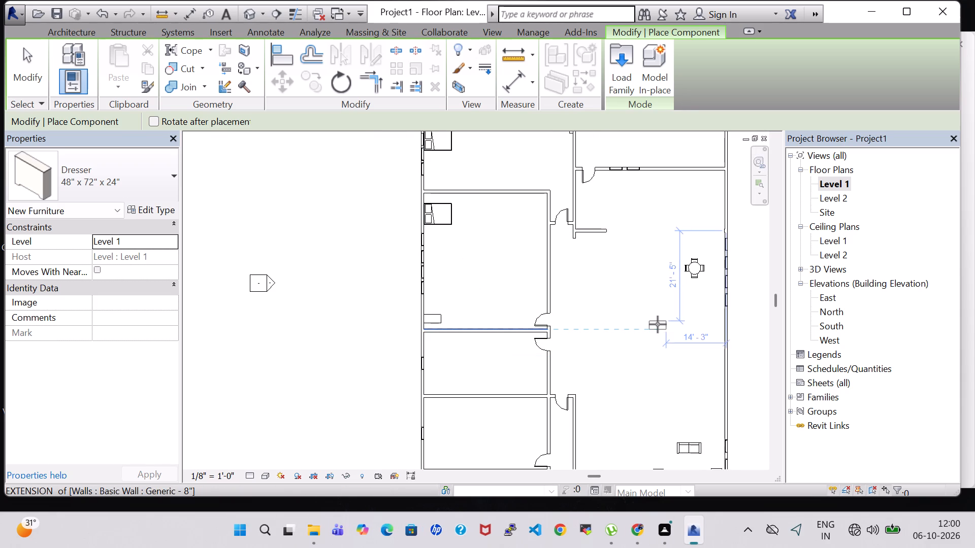
{"action": "key", "text": "Escape"}
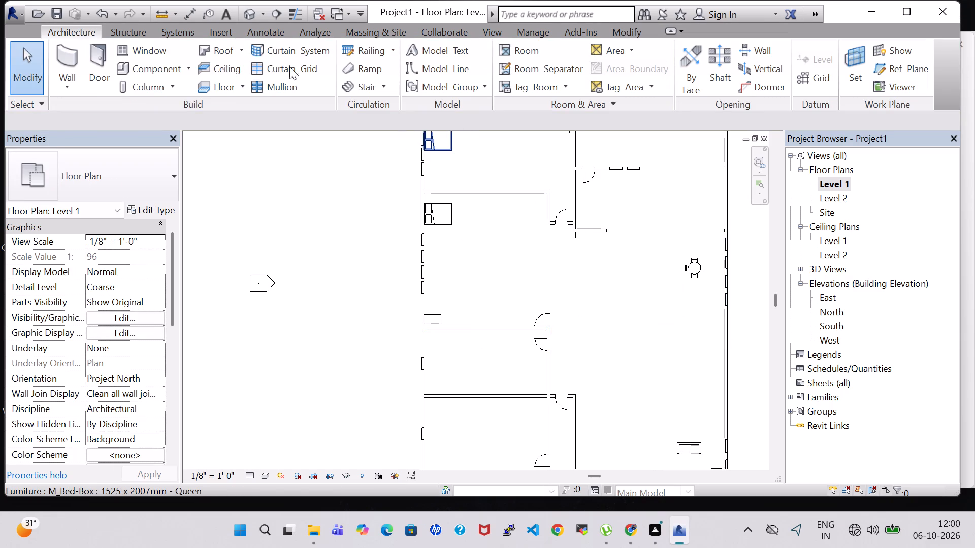
Load the Table-Night Stand family from the Furniture Tables library folder for component placement.
{"action": "left_click", "coordinate": [150, 68]}
{"action": "left_click", "coordinate": [620, 65]}
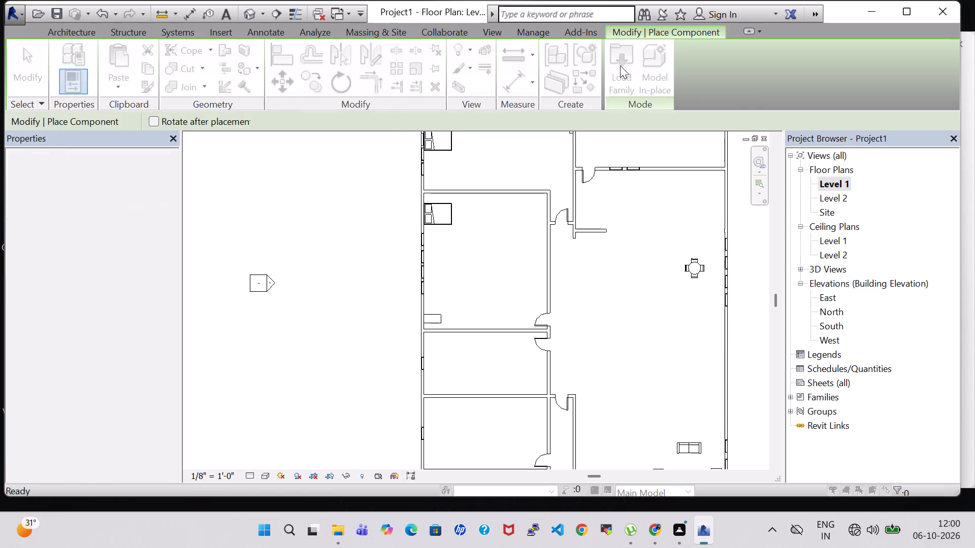
{"action": "scroll", "coordinate": [562, 267], "scroll_direction": "down", "scroll_amount": 1}
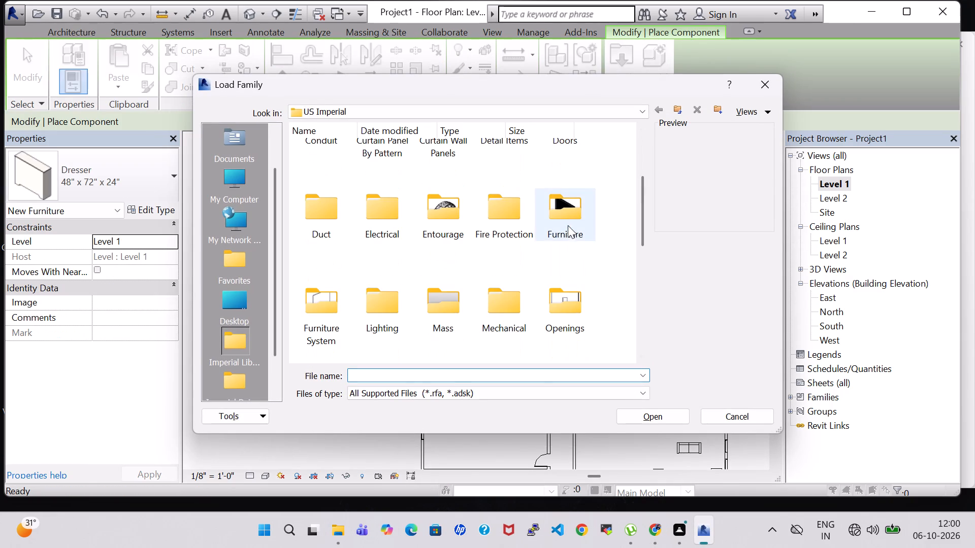
{"action": "double_click", "coordinate": [568, 225]}
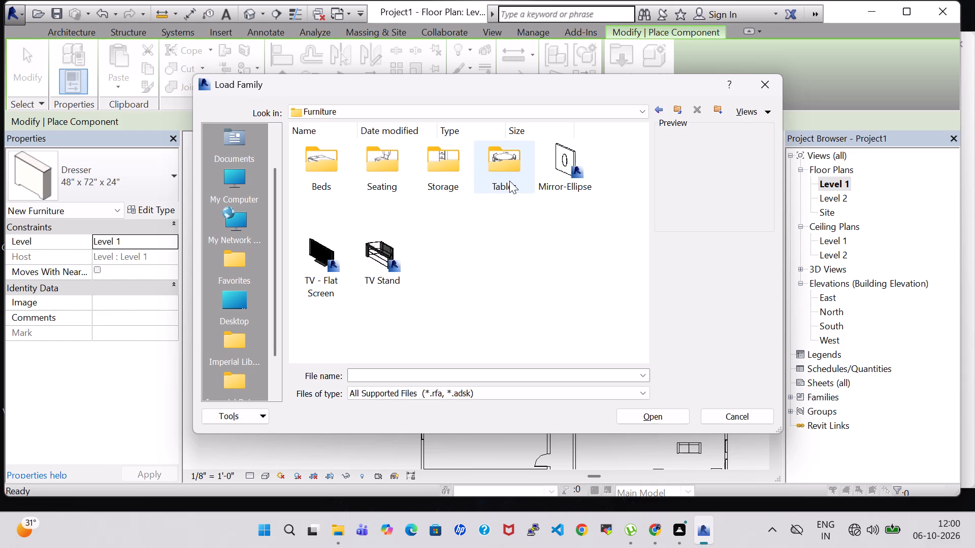
{"action": "double_click", "coordinate": [509, 181]}
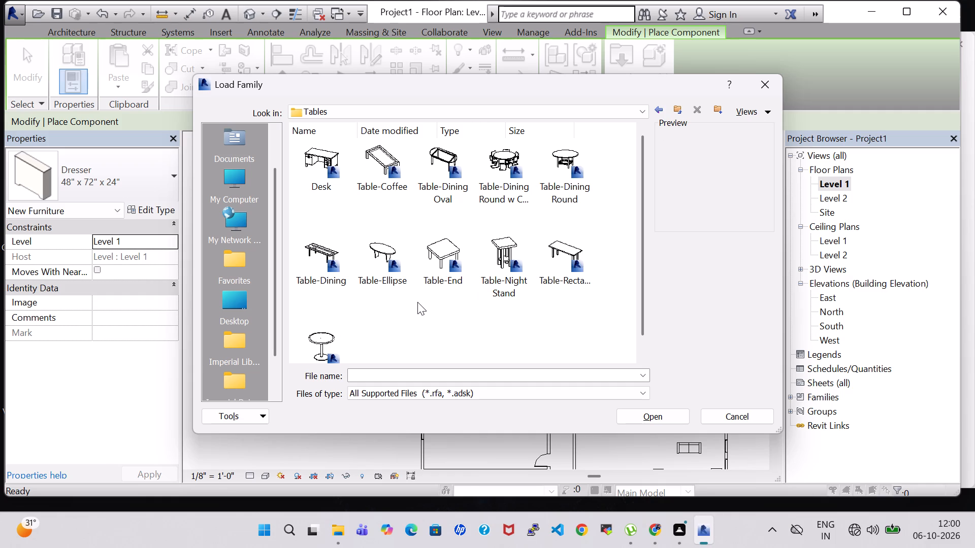
{"action": "scroll", "coordinate": [417, 302], "scroll_direction": "down", "scroll_amount": 1}
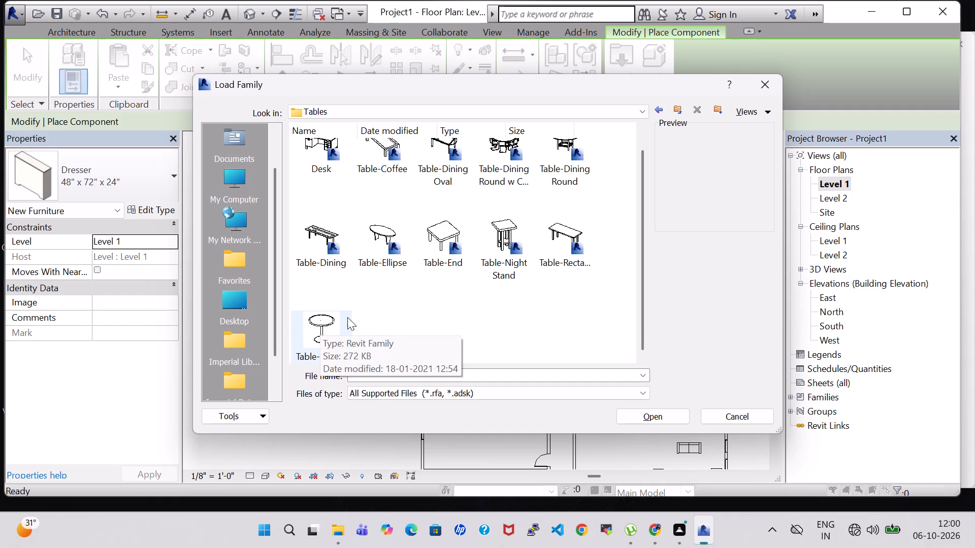
{"action": "scroll", "coordinate": [347, 317], "scroll_direction": "up", "scroll_amount": 1}
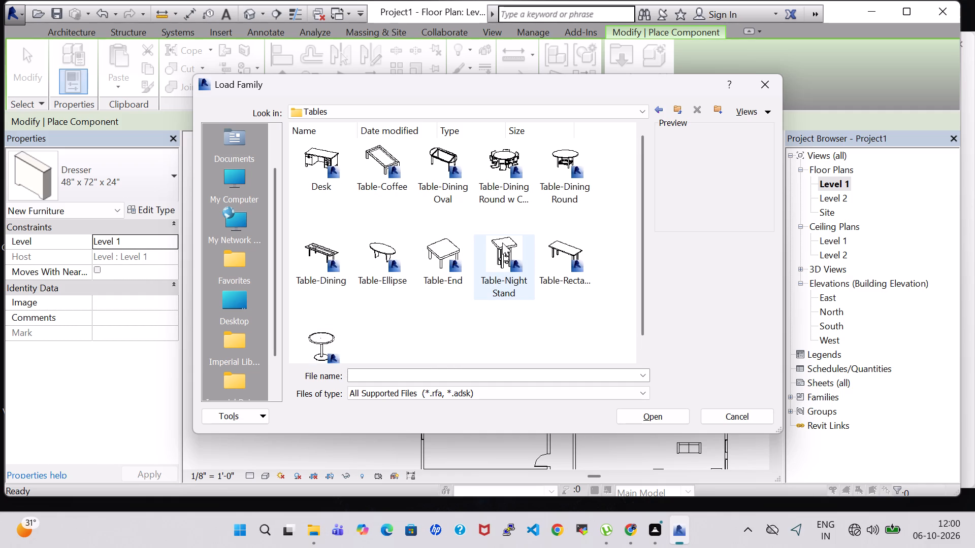
{"action": "left_click", "coordinate": [502, 243]}
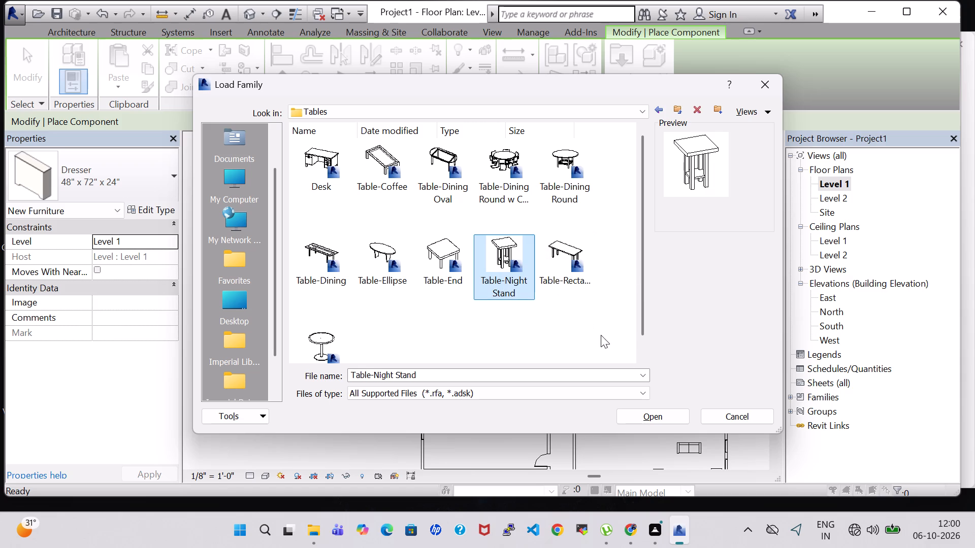
{"action": "left_click", "coordinate": [646, 417]}
Place two 24" x 24" x 30" night stands beside the northwest bedroom's bed, about 11'-0" and 1'-11" from the north wall.
{"action": "scroll", "coordinate": [473, 371], "scroll_direction": "down", "scroll_amount": 2}
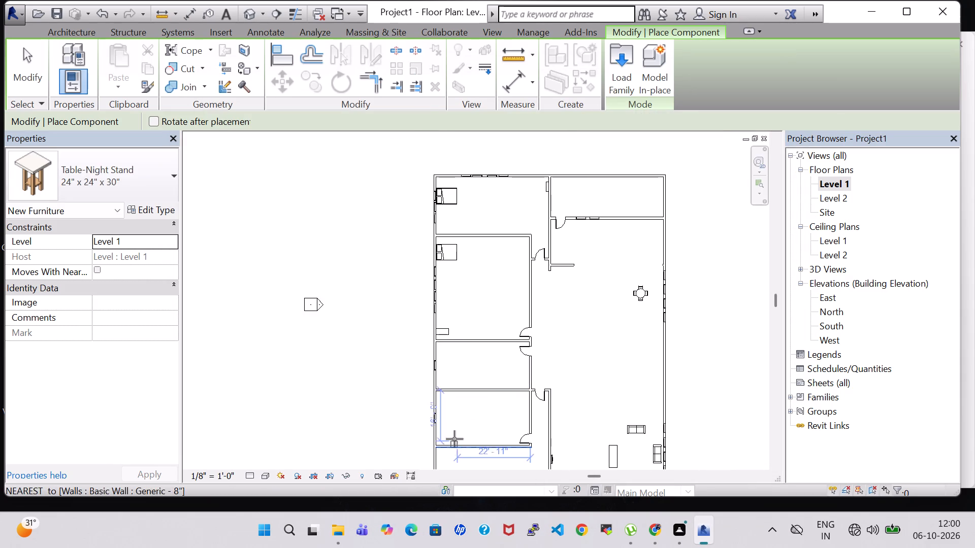
{"action": "scroll", "coordinate": [440, 208], "scroll_direction": "up", "scroll_amount": 5}
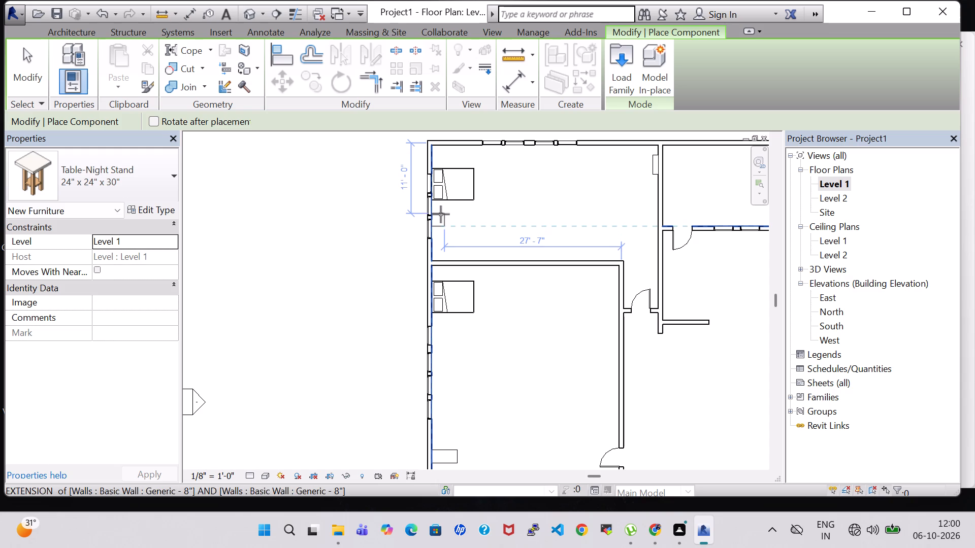
{"action": "left_click", "coordinate": [441, 214]}
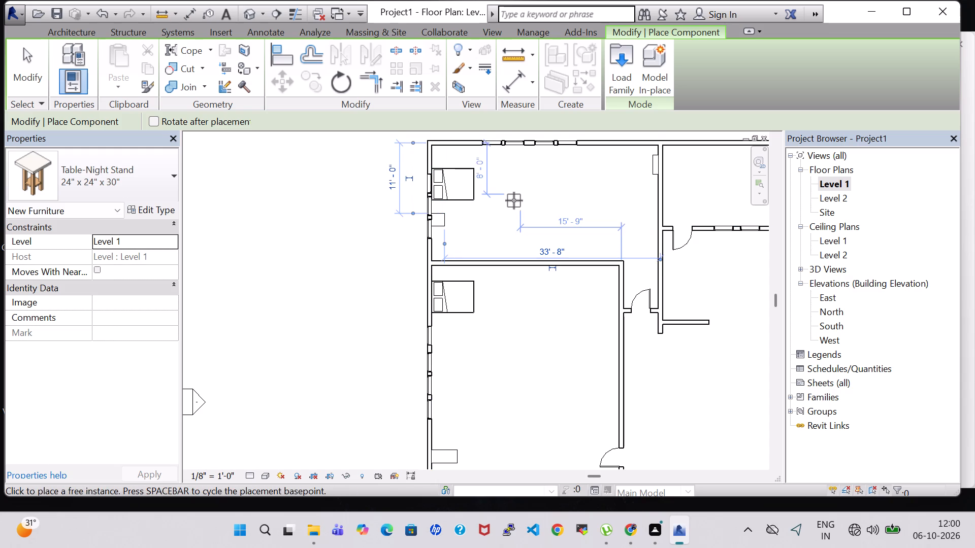
{"action": "middle_click_drag", "start_coordinate": [514, 200], "coordinate": [514, 232]}
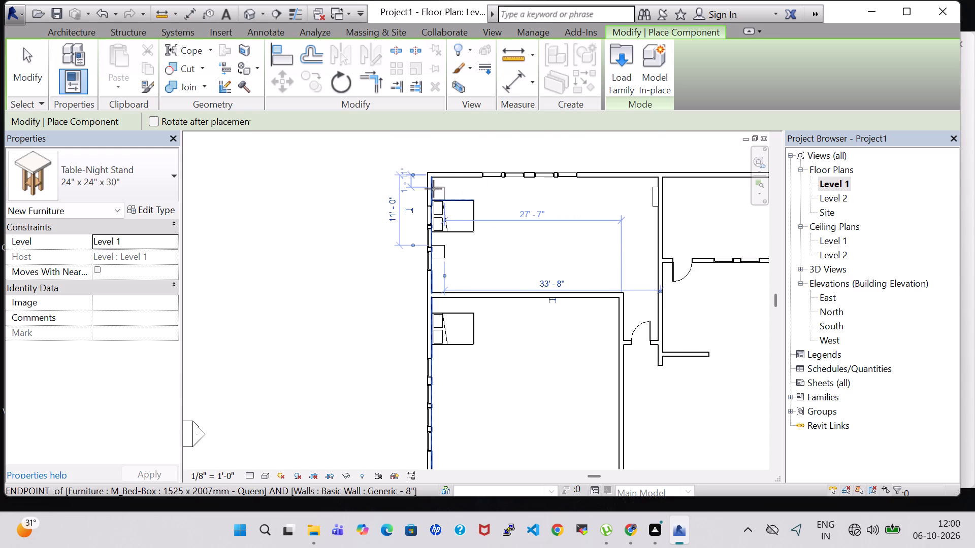
{"action": "left_click", "coordinate": [432, 190]}
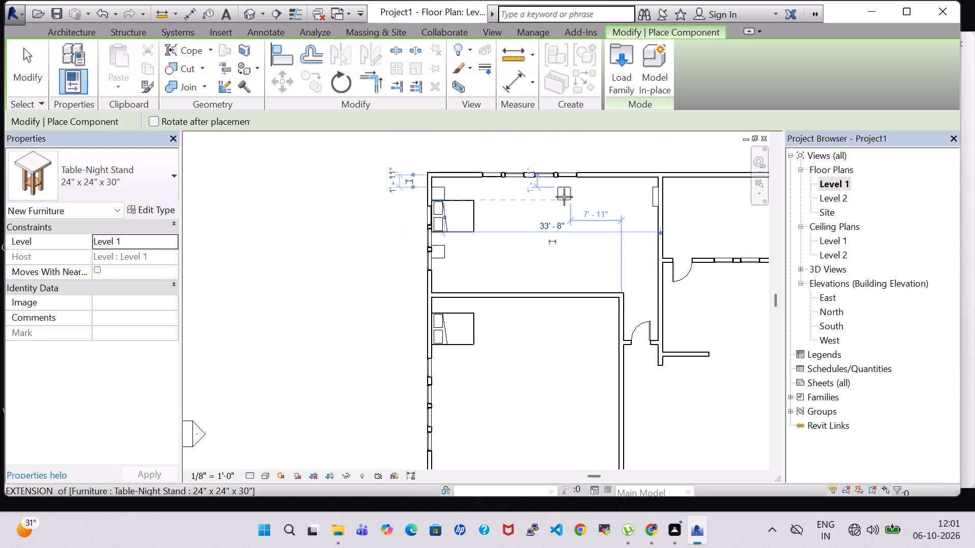
{"action": "key", "text": "Escape"}
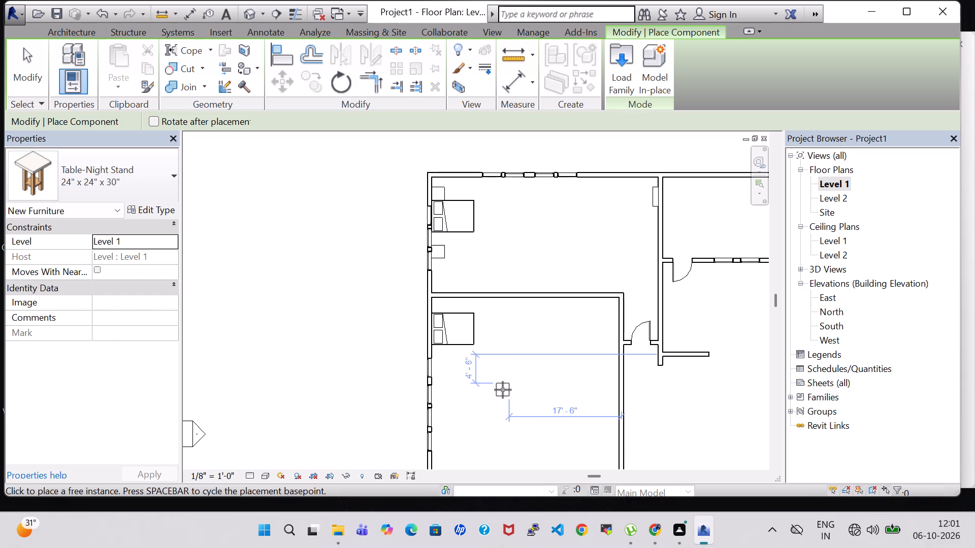
Place a night stand south of the bed in the dresser's bedroom, about 9'-4" from that room's north wall.
{"action": "left_click", "coordinate": [435, 358]}
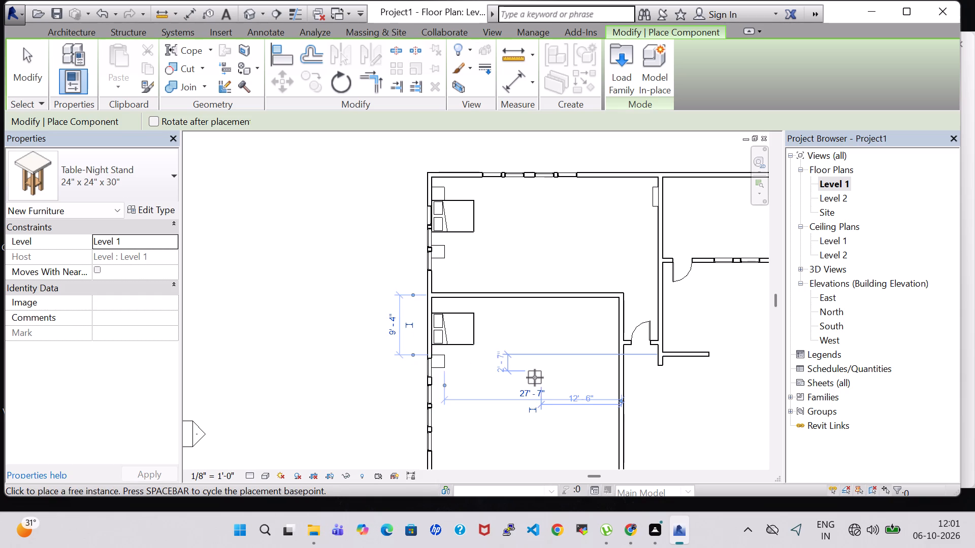
Place two night stands on both sides of the southwest bedroom's bed, about 6'-10" and 15'-11" from the room's north wall.
{"action": "middle_click_drag", "start_coordinate": [534, 379], "coordinate": [549, 259]}
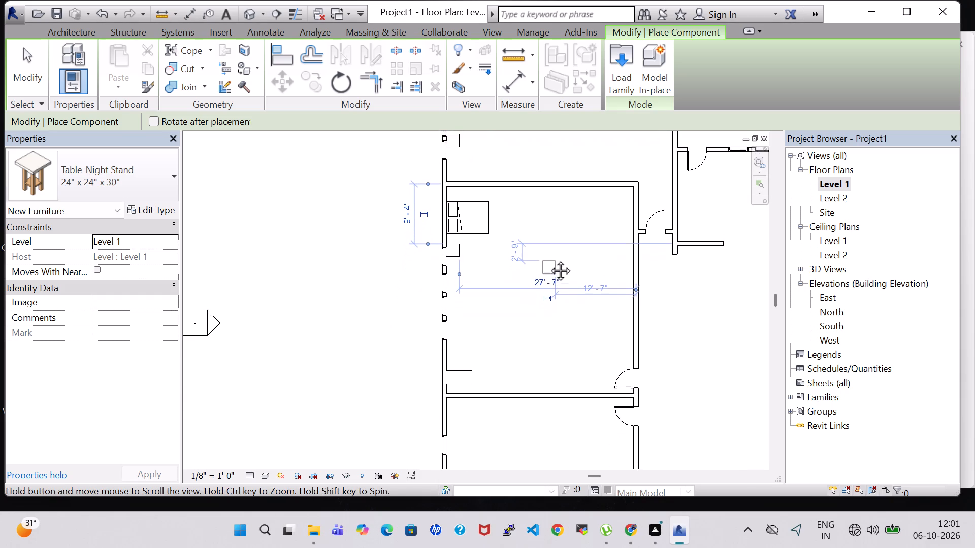
{"action": "middle_click_drag", "start_coordinate": [549, 259], "coordinate": [549, 253]}
{"action": "middle_click_drag", "start_coordinate": [534, 427], "coordinate": [549, 294]}
{"action": "middle_click_drag", "start_coordinate": [511, 385], "coordinate": [516, 267]}
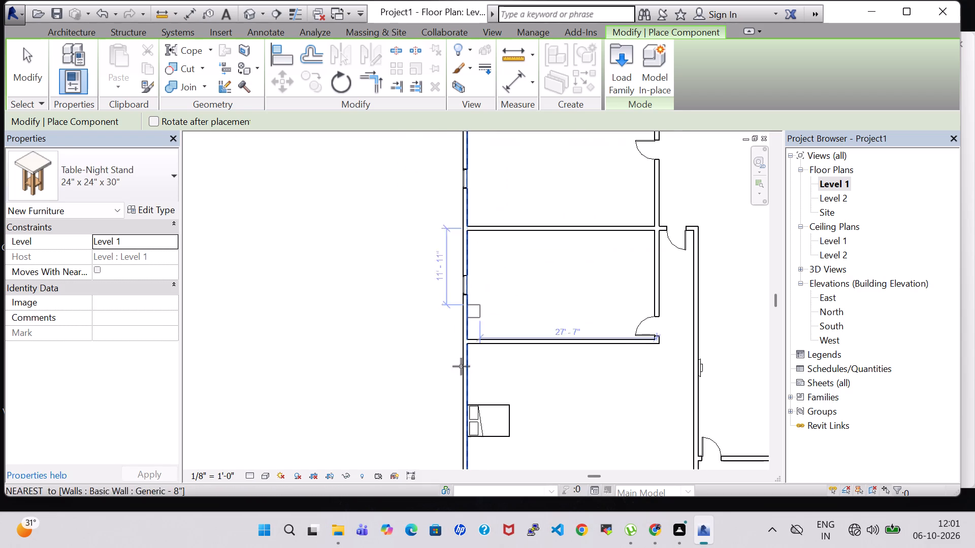
{"action": "left_click", "coordinate": [469, 392]}
{"action": "middle_click_drag", "start_coordinate": [550, 390], "coordinate": [557, 282]}
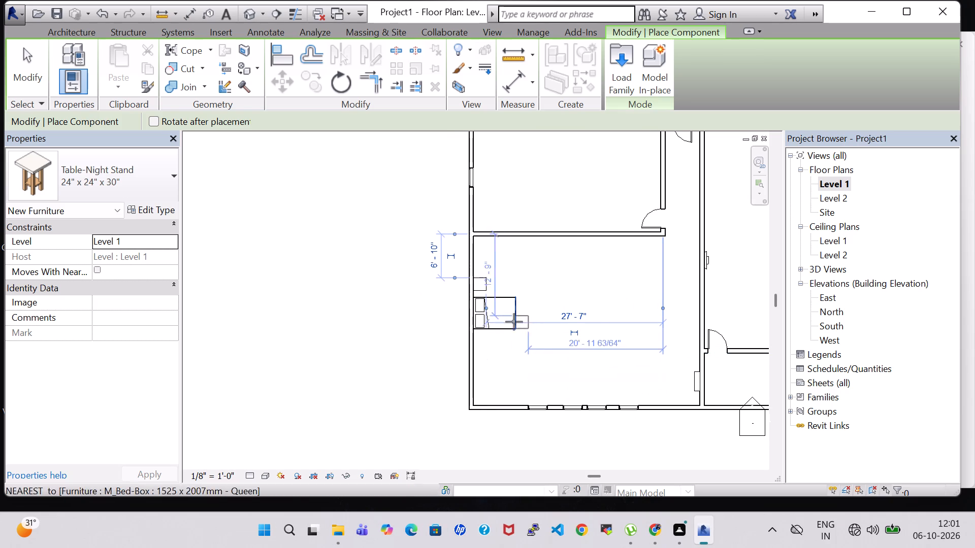
{"action": "left_click", "coordinate": [478, 337]}
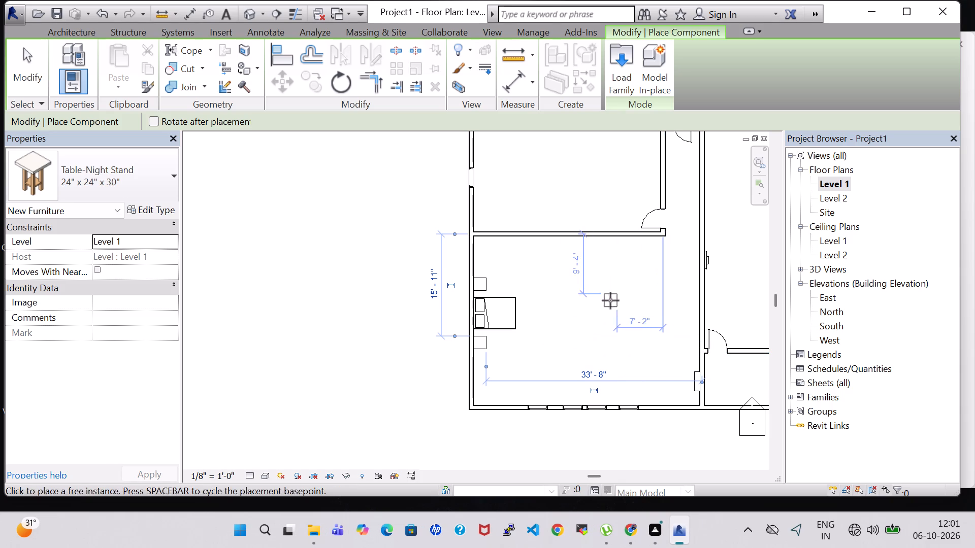
{"action": "middle_click_drag", "start_coordinate": [610, 300], "coordinate": [381, 294]}
{"action": "key", "text": "Escape"}
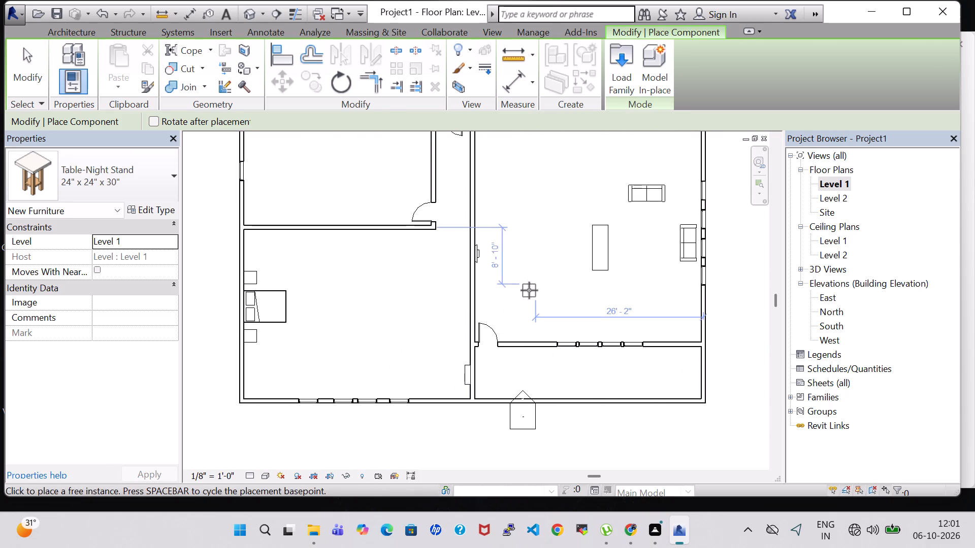
{"action": "key", "text": "Escape"}
Load the Table-Round family from the Furniture Tables library folder for component placement.
{"action": "left_click", "coordinate": [160, 70]}
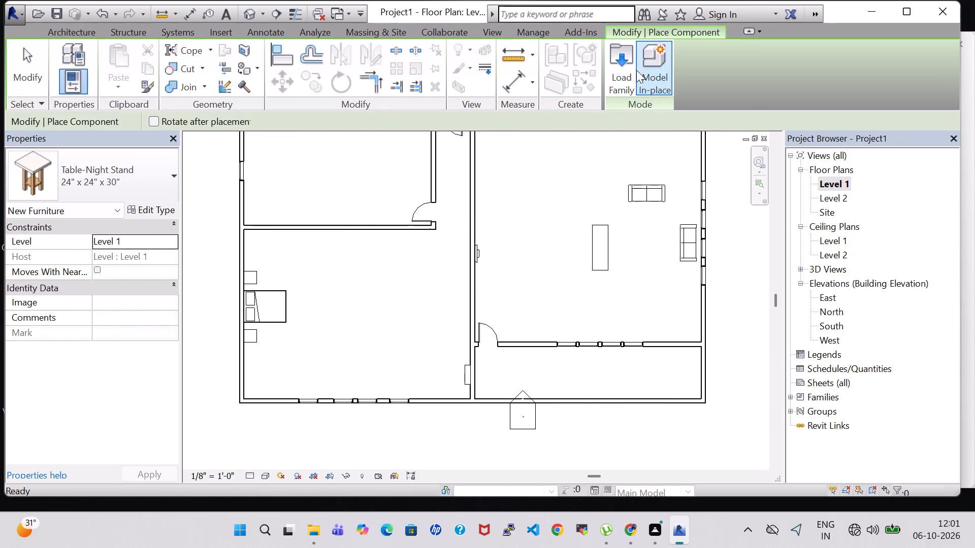
{"action": "left_click", "coordinate": [628, 70]}
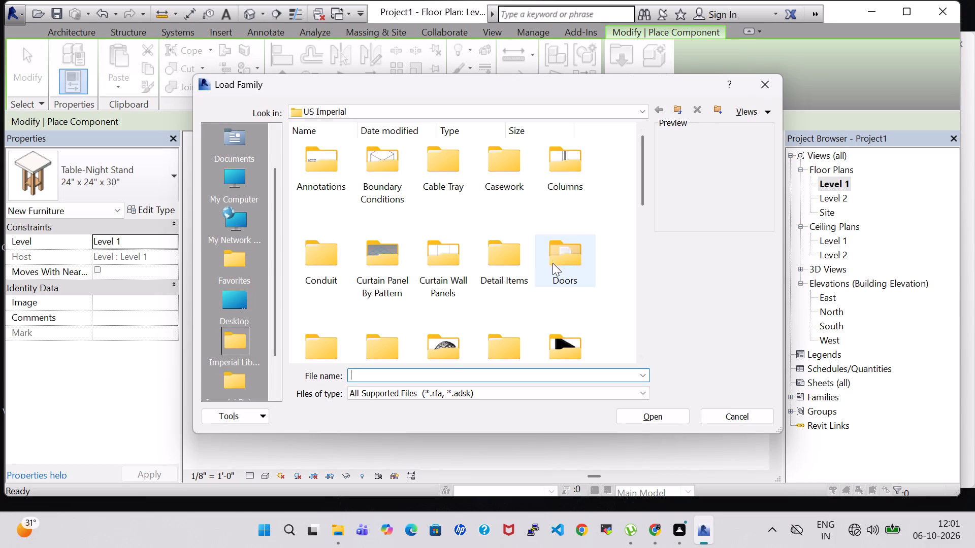
{"action": "double_click", "coordinate": [566, 336]}
{"action": "double_click", "coordinate": [508, 174]}
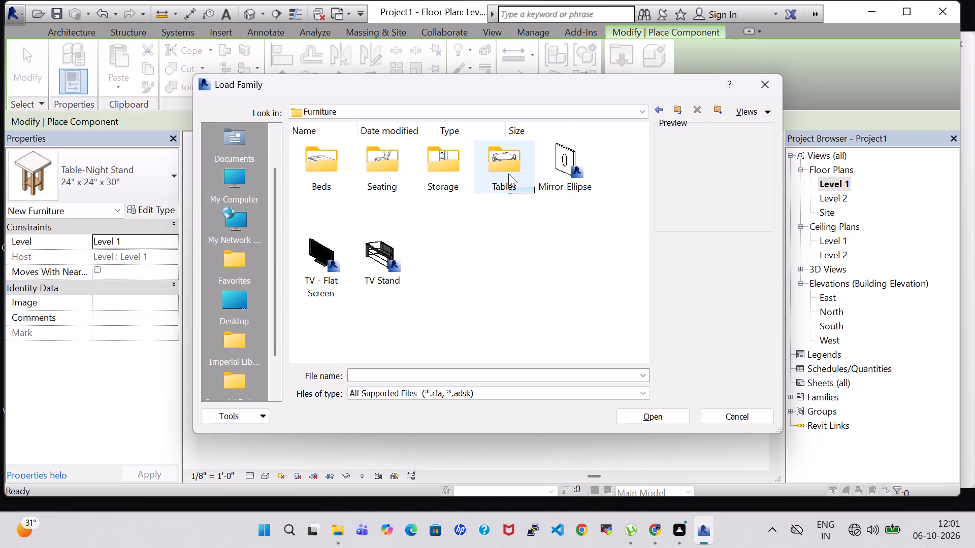
{"action": "left_click", "coordinate": [316, 349]}
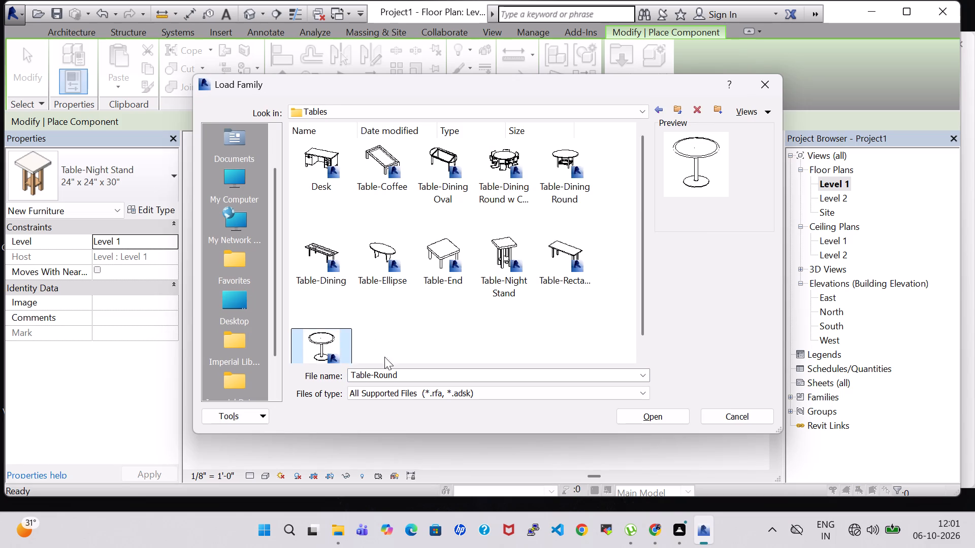
{"action": "scroll", "coordinate": [599, 261], "scroll_direction": "up", "scroll_amount": 1}
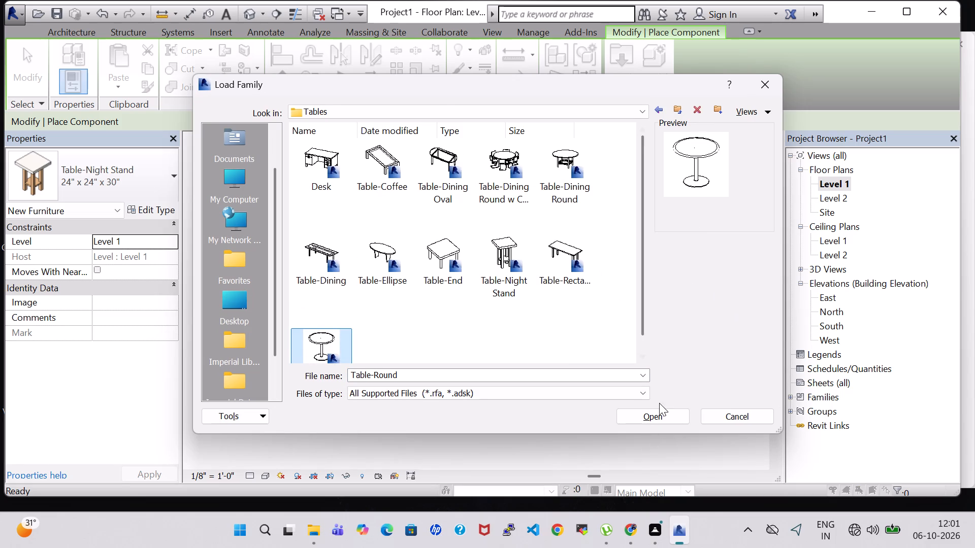
{"action": "left_click", "coordinate": [659, 412]}
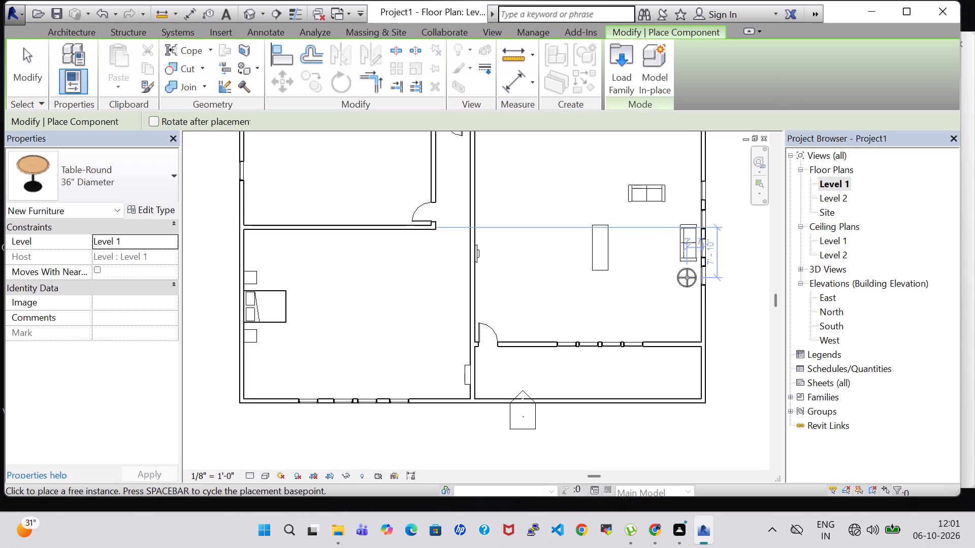
Place two 36" diameter round tables at the north and south ends of the east-wall sofa, about 2'-7" from the east wall.
{"action": "left_click", "coordinate": [687, 278]}
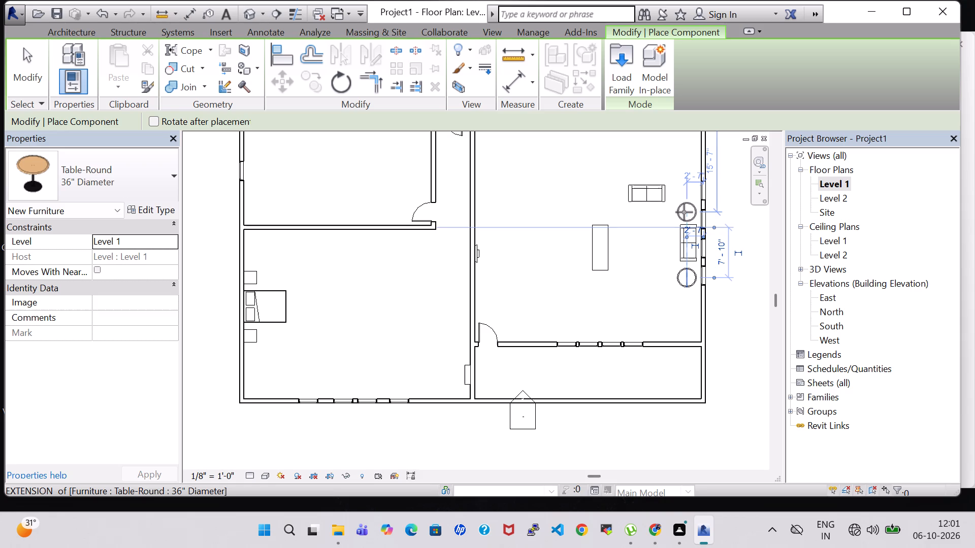
{"action": "left_click", "coordinate": [684, 212]}
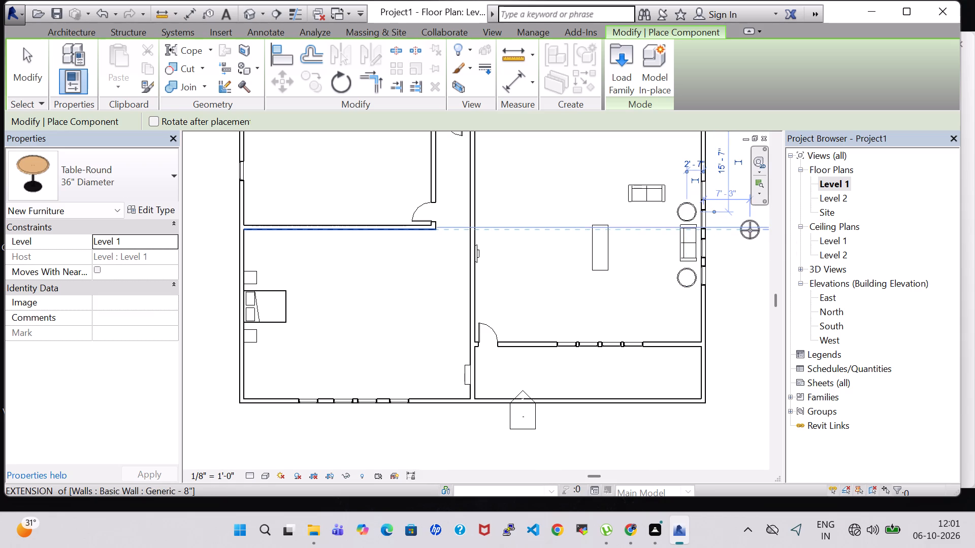
{"action": "key", "text": "Escape"}
{"action": "key", "text": "Escape"}
Nudge both round tables east beside the sofa, bringing the north one to about 2'-1" from the east wall and the south one slightly north.
{"action": "left_click", "coordinate": [682, 212]}
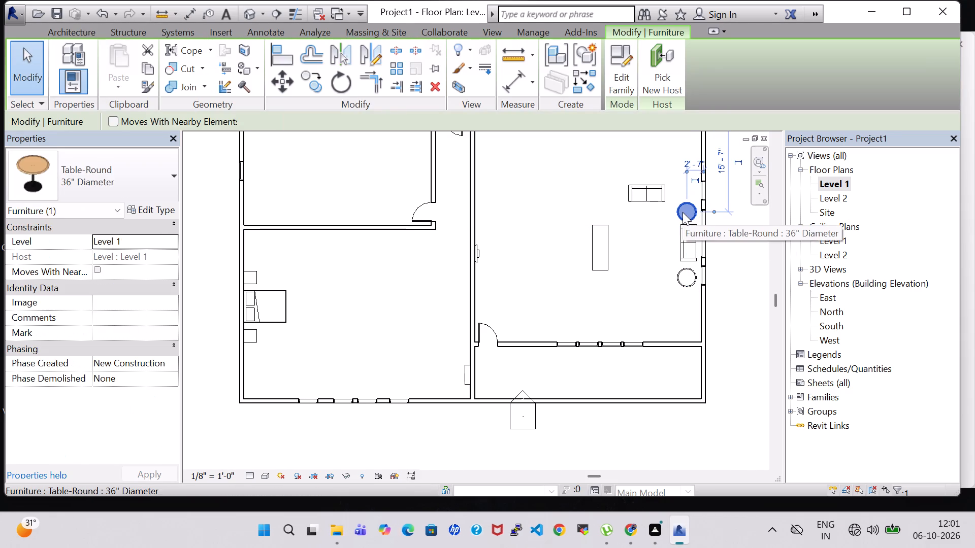
{"action": "key", "text": "Up"}
{"action": "key", "text": "Right"}
{"action": "key", "text": "Down"}
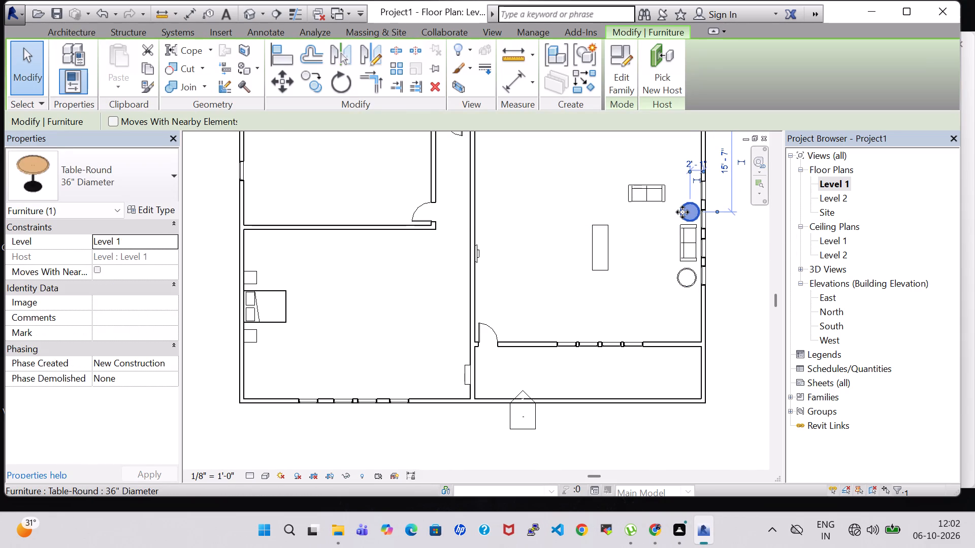
{"action": "left_click", "coordinate": [689, 282]}
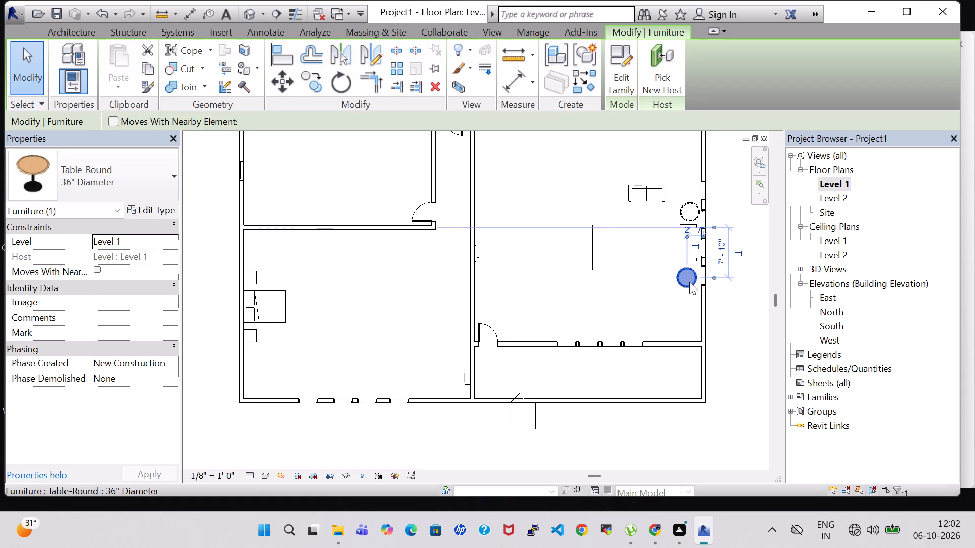
{"action": "key", "text": "Down"}
{"action": "key", "text": "Right"}
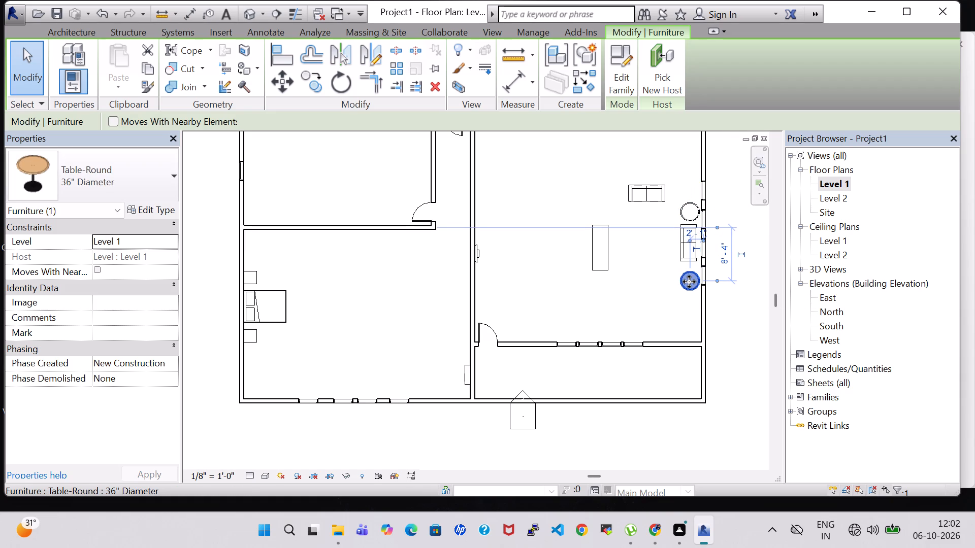
{"action": "key", "text": "Up"}
{"action": "key", "text": "Up"}
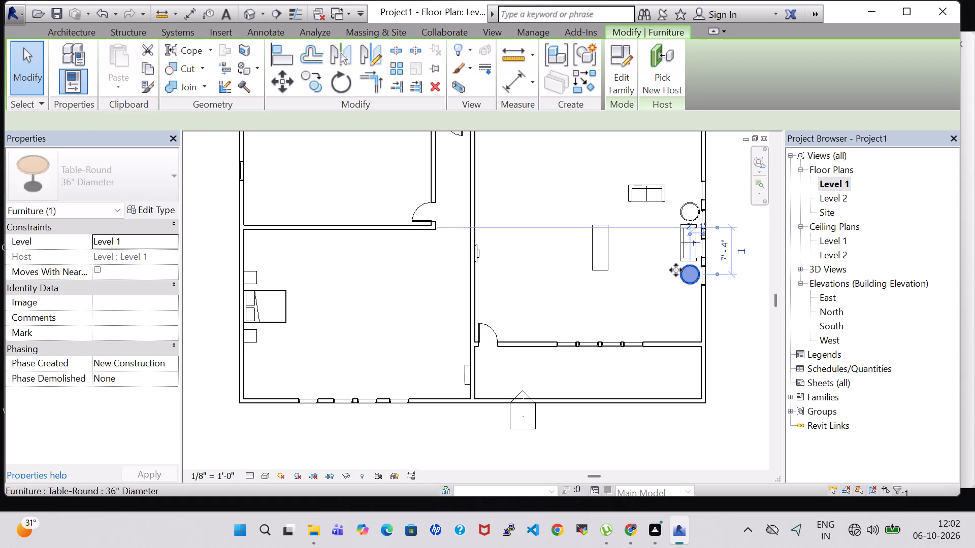
{"action": "left_click", "coordinate": [752, 318]}
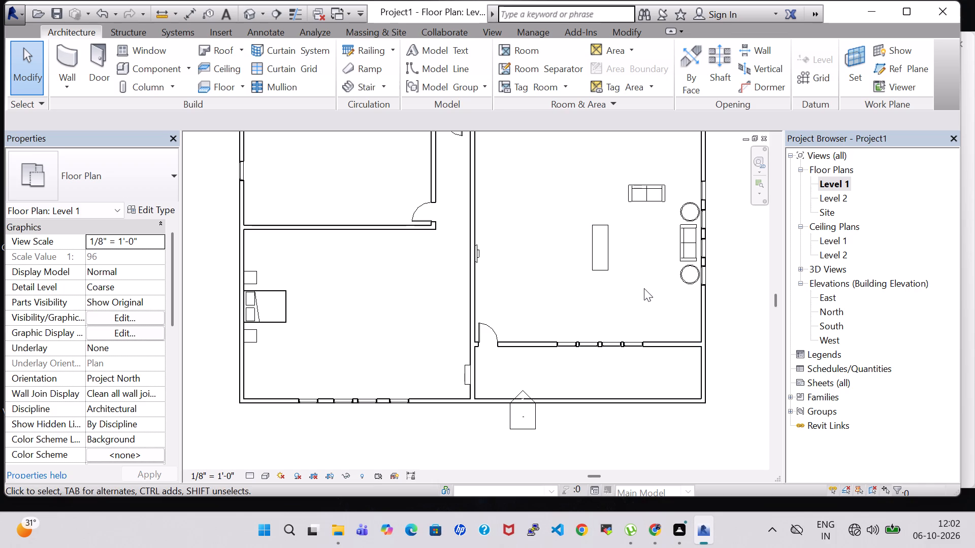
Move the living room's north sofa south to about 13'-10" from the wall line above it.
{"action": "middle_click_drag", "start_coordinate": [644, 288], "coordinate": [631, 335]}
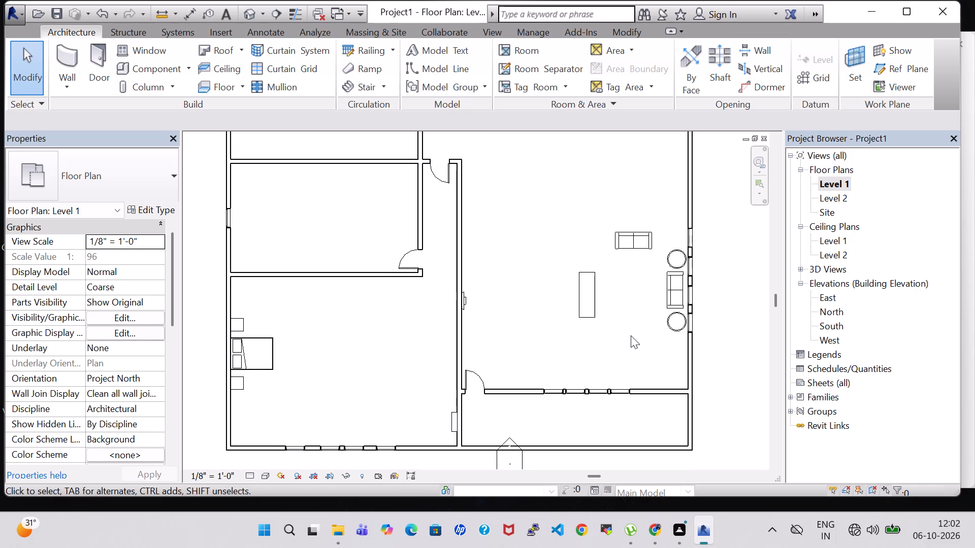
{"action": "middle_click_drag", "start_coordinate": [631, 335], "coordinate": [626, 349]}
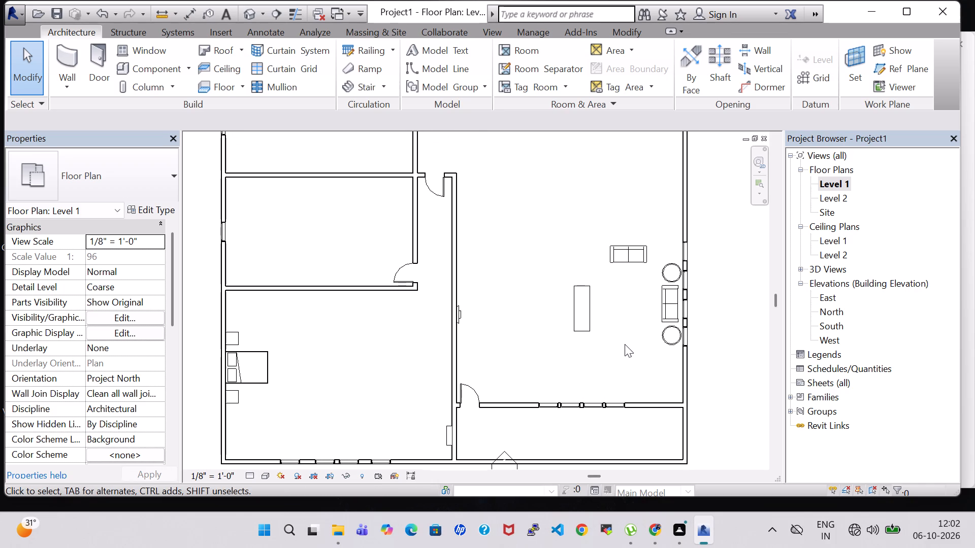
{"action": "scroll", "coordinate": [627, 335], "scroll_direction": "down", "scroll_amount": 1}
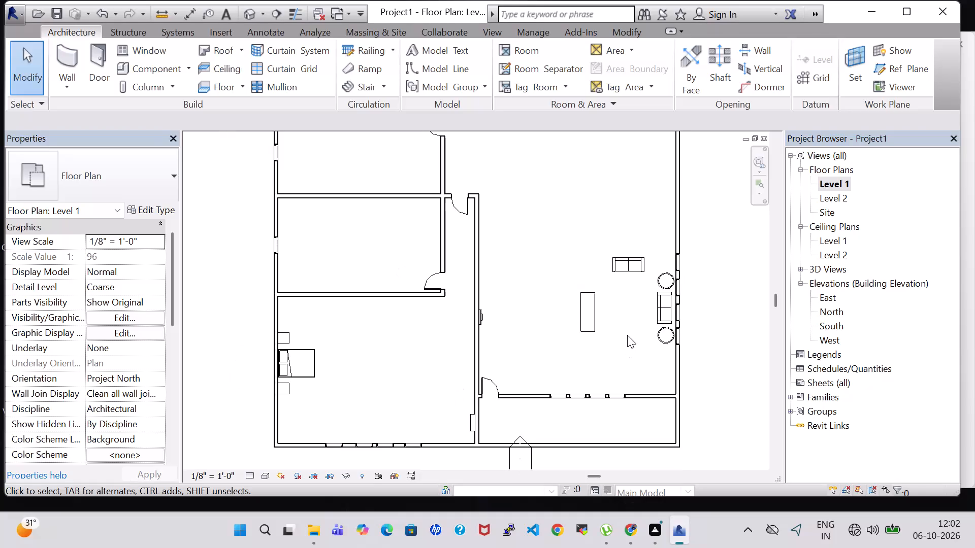
{"action": "scroll", "coordinate": [627, 335], "scroll_direction": "down", "scroll_amount": 1}
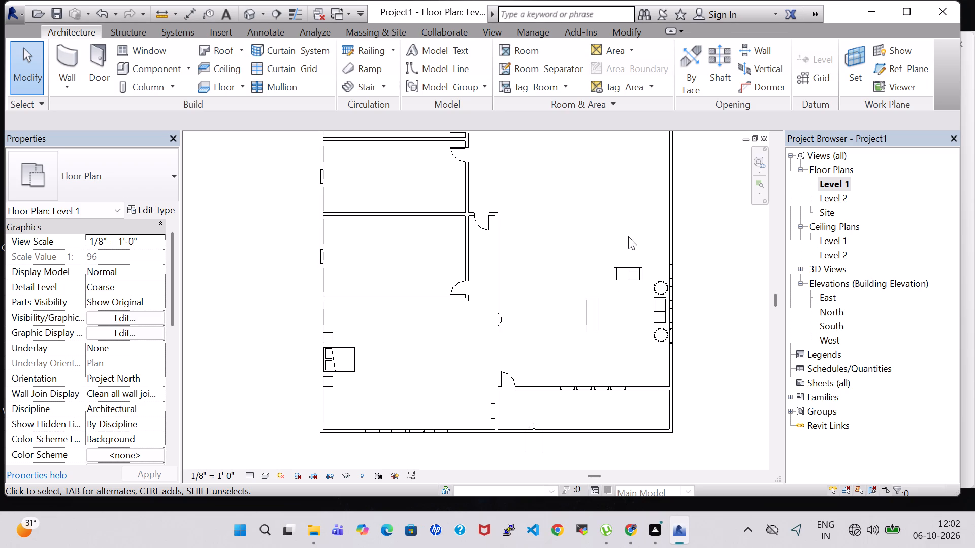
{"action": "left_click", "coordinate": [631, 276]}
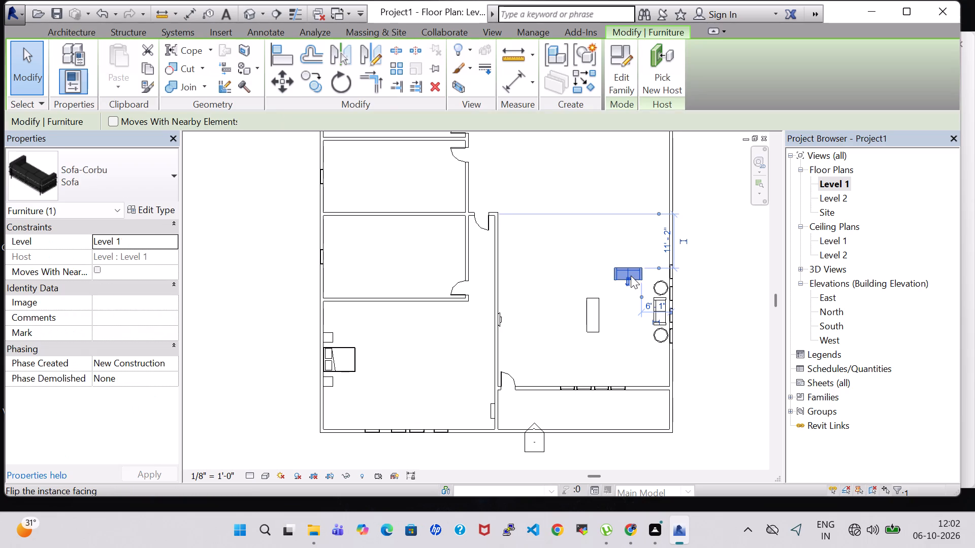
{"action": "key", "text": "Down"}
{"action": "key", "text": "Down"}
{"action": "key", "text": "Down"}
{"action": "key", "text": "Down"}
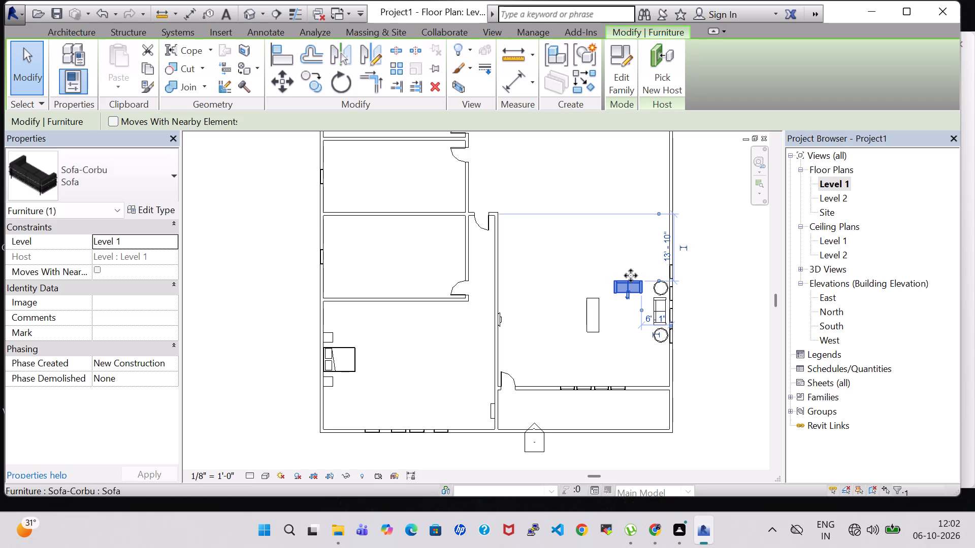
{"action": "left_click", "coordinate": [573, 317]}
Move the dining table in front of the sofas west to about 17'-11" from the TV wall and slightly south.
{"action": "left_click", "coordinate": [593, 319]}
{"action": "key", "text": "Down"}
{"action": "key", "text": "Up"}
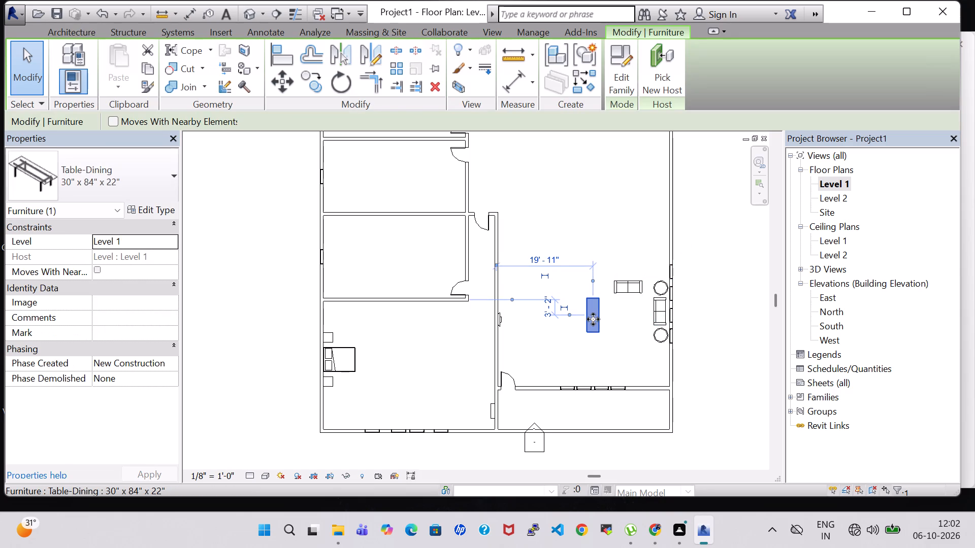
{"action": "key", "text": "Left"}
{"action": "key", "text": "Left"}
{"action": "key", "text": "Left"}
{"action": "key", "text": "Down"}
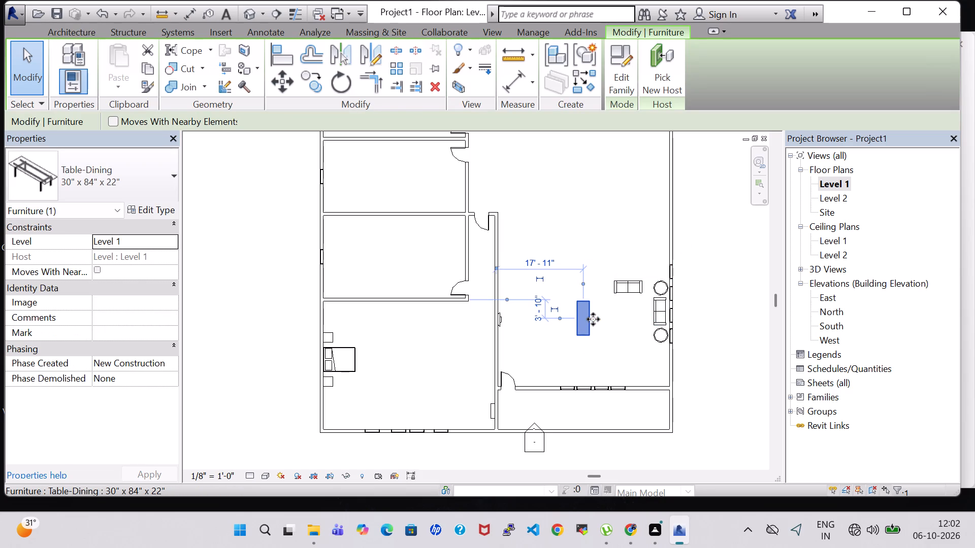
Nudge the north round table slightly west, away from the east wall.
{"action": "left_click", "coordinate": [658, 284]}
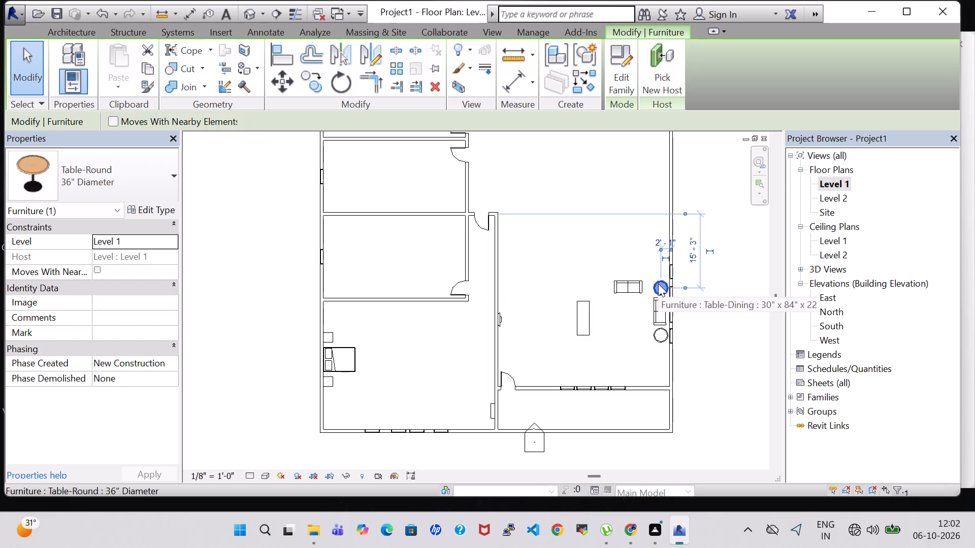
{"action": "key", "text": "Left"}
{"action": "key", "text": "Left"}
{"action": "key", "text": "Up"}
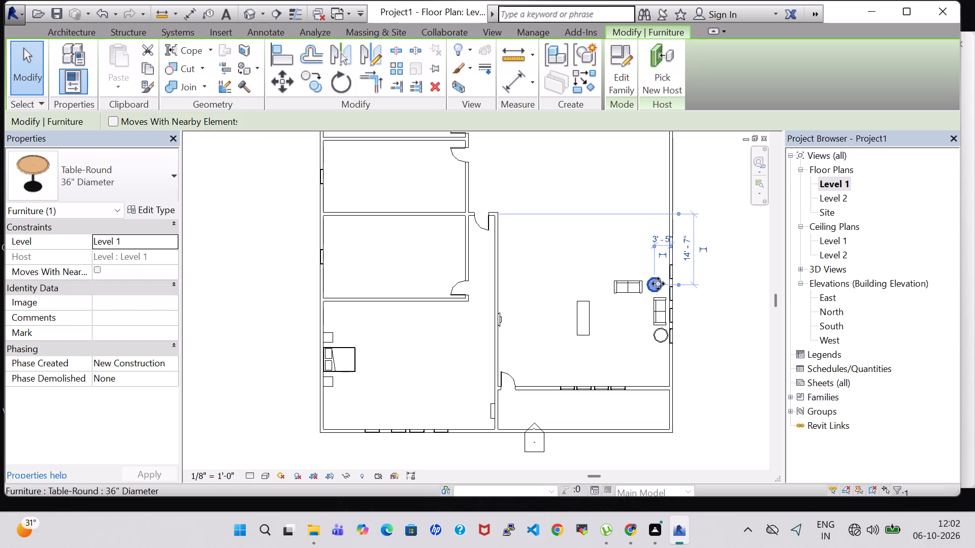
{"action": "key", "text": "Right"}
{"action": "key", "text": "Down"}
{"action": "left_click", "coordinate": [749, 336]}
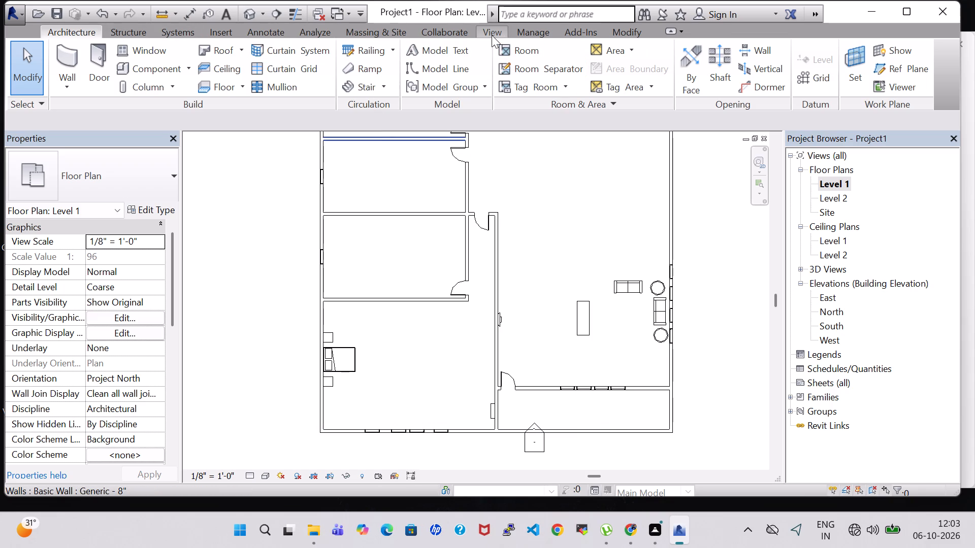
Split the south exterior wall of the narrow southeast room at two points, about 0'-8" inside each side wall's centerline.
{"action": "left_click", "coordinate": [622, 31]}
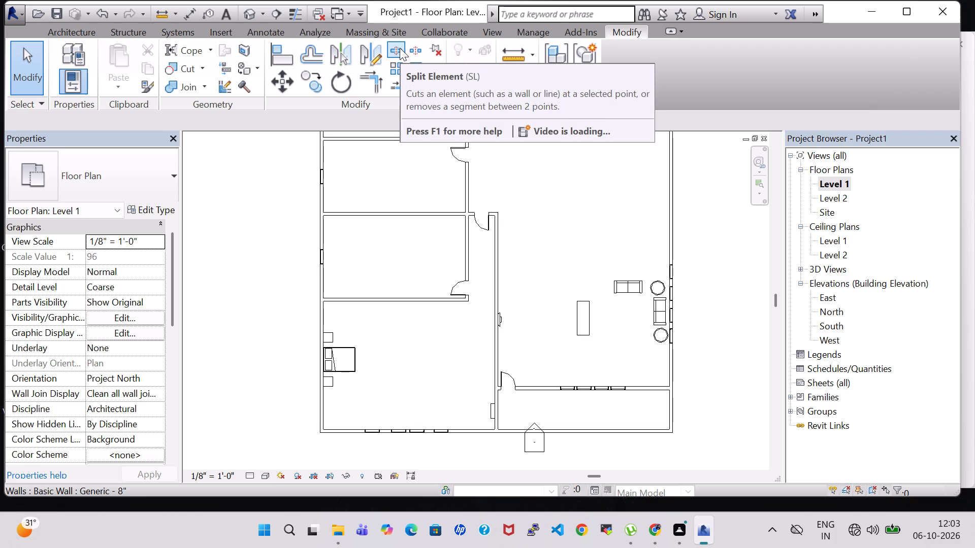
{"action": "left_click", "coordinate": [400, 48]}
{"action": "scroll", "coordinate": [567, 339], "scroll_direction": "up", "scroll_amount": 1}
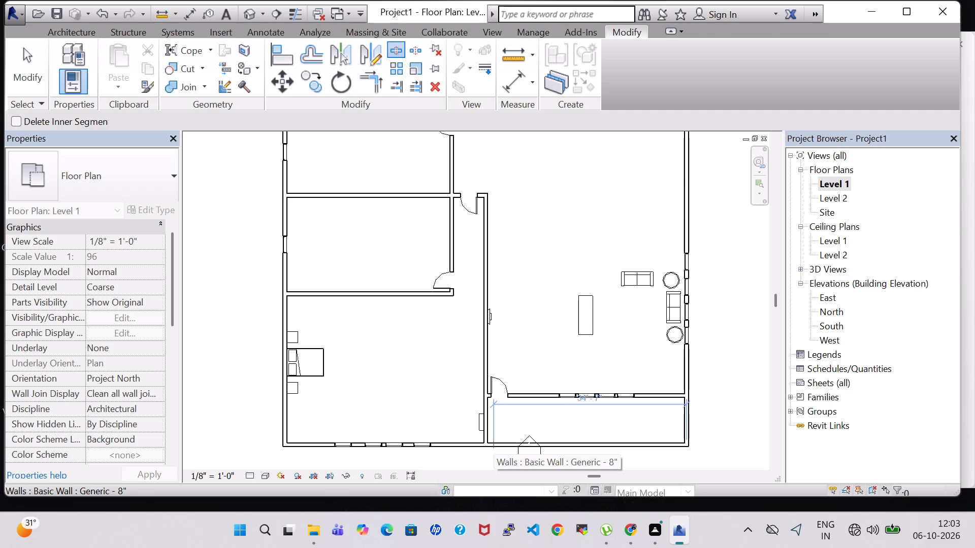
{"action": "scroll", "coordinate": [494, 444], "scroll_direction": "up", "scroll_amount": 6}
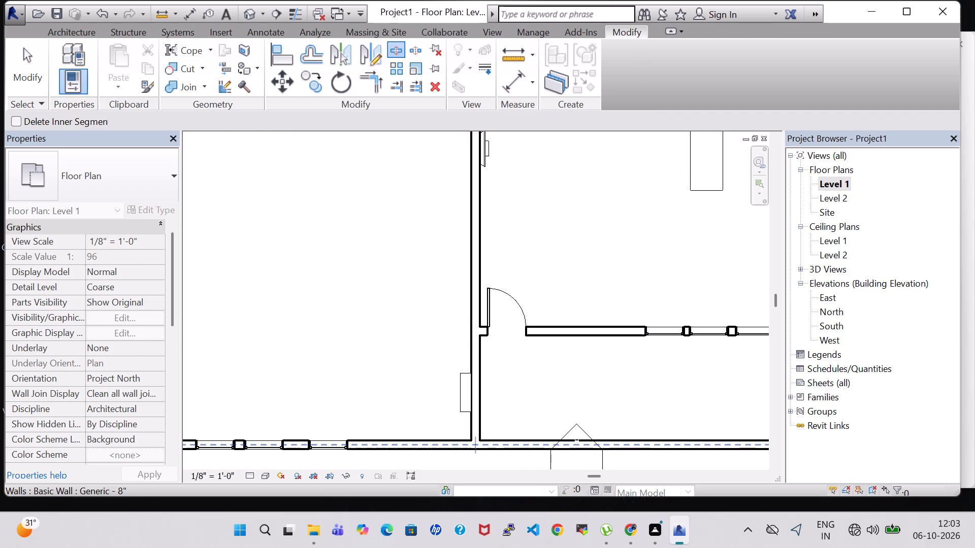
{"action": "left_click", "coordinate": [484, 445]}
{"action": "scroll", "coordinate": [713, 408], "scroll_direction": "down", "scroll_amount": 1}
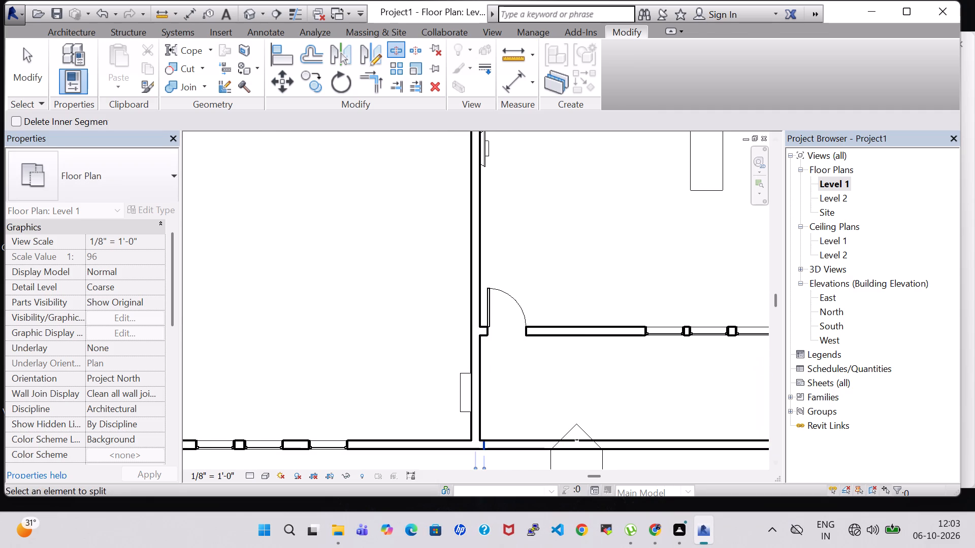
{"action": "middle_click_drag", "start_coordinate": [689, 392], "coordinate": [466, 347]}
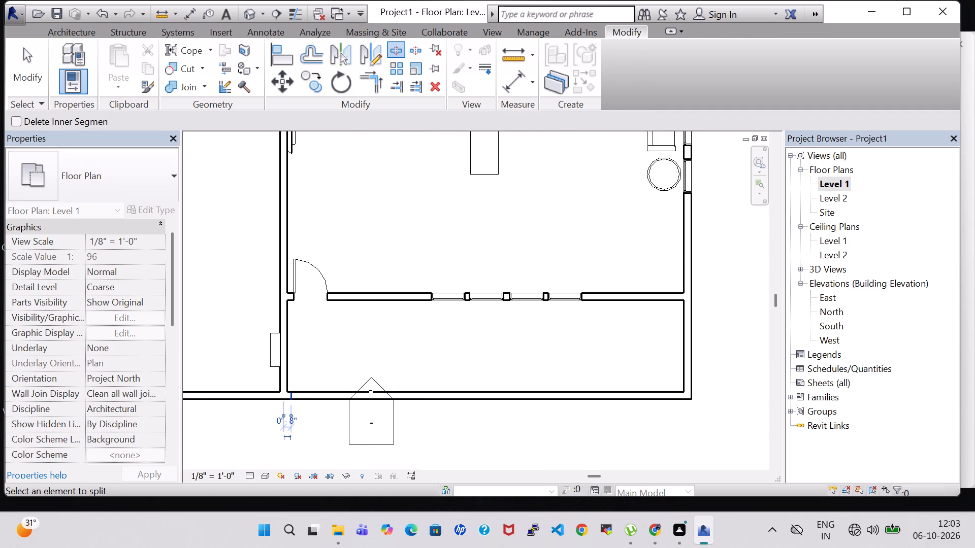
{"action": "left_click", "coordinate": [680, 397]}
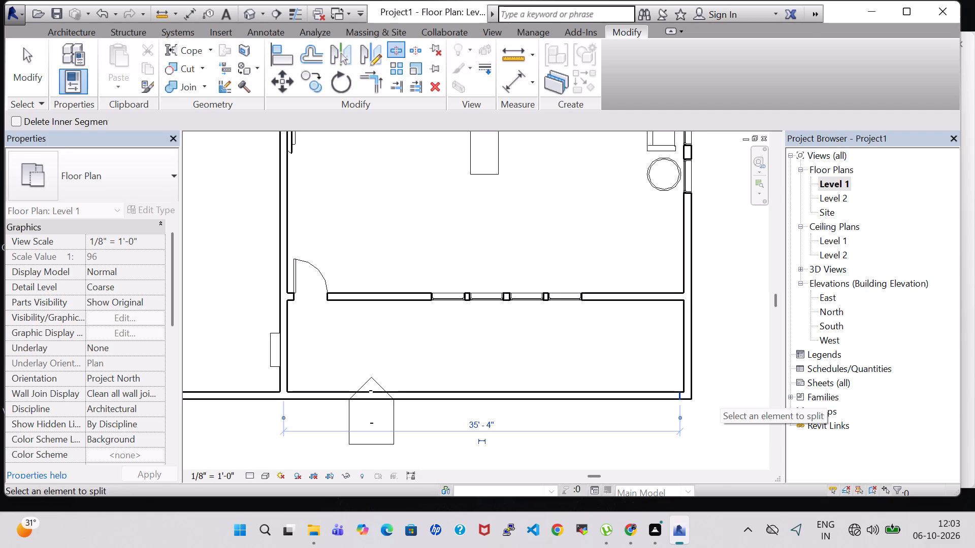
{"action": "key", "text": "Escape"}
{"action": "key", "text": "Escape"}
{"action": "key", "text": "Escape"}
Delete the split middle segment of the south exterior wall to open the narrow southeast room.
{"action": "left_click", "coordinate": [615, 398]}
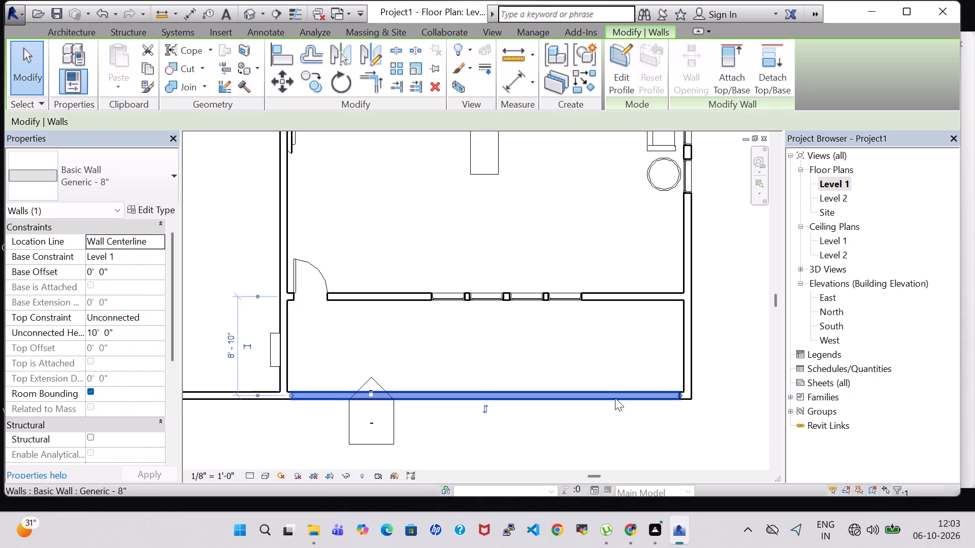
{"action": "key", "text": "Delete"}
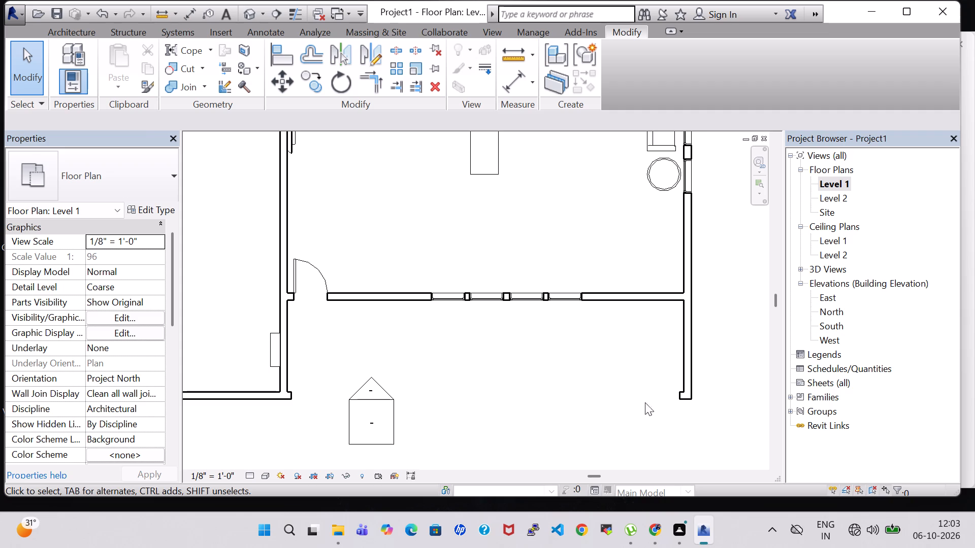
{"action": "scroll", "coordinate": [402, 180], "scroll_direction": "down", "scroll_amount": 1}
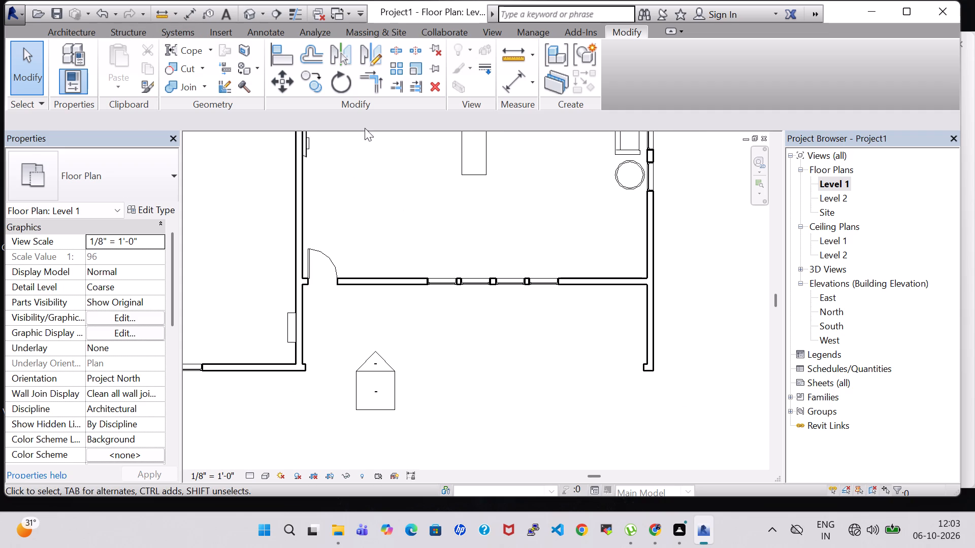
{"action": "middle_click_drag", "start_coordinate": [471, 332], "coordinate": [478, 333]}
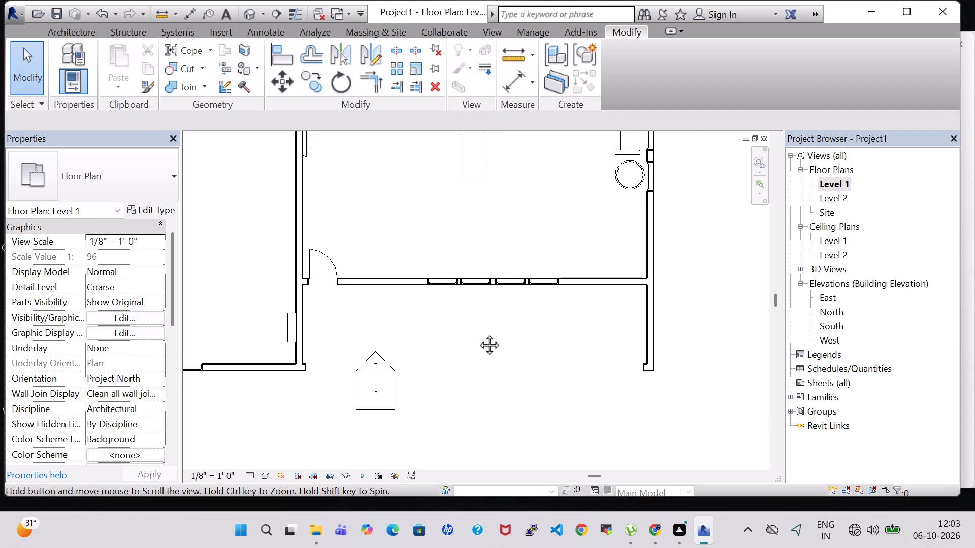
Split the narrow northeast room's north wall about 0'-6" from its west wall's centerline, and its east wall just north of the interior windowed wall.
{"action": "middle_click_drag", "start_coordinate": [478, 333], "coordinate": [486, 337]}
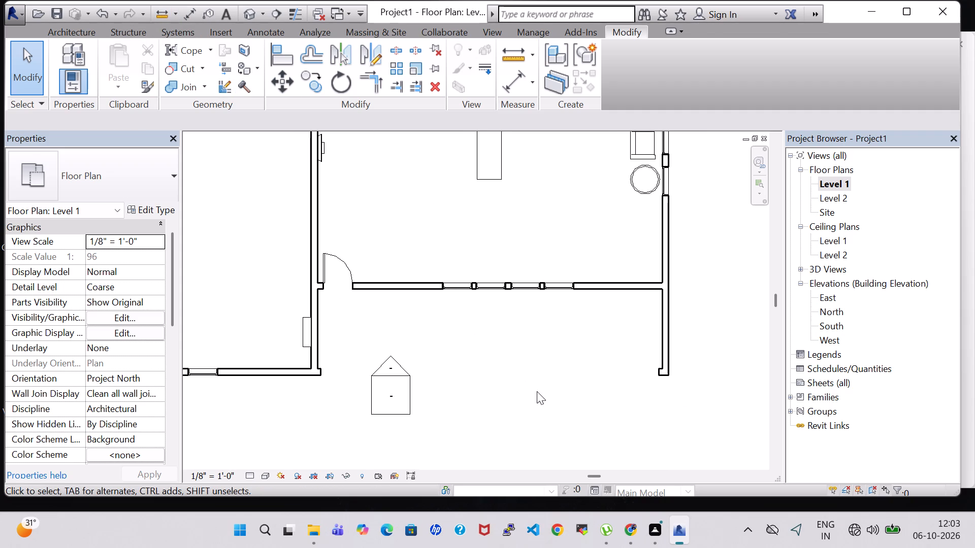
{"action": "scroll", "coordinate": [538, 399], "scroll_direction": "down", "scroll_amount": 1}
{"action": "scroll", "coordinate": [564, 253], "scroll_direction": "down", "scroll_amount": 2}
{"action": "middle_click_drag", "start_coordinate": [562, 245], "coordinate": [560, 474]}
{"action": "scroll", "coordinate": [471, 201], "scroll_direction": "down", "scroll_amount": 3}
{"action": "middle_click_drag", "start_coordinate": [477, 201], "coordinate": [452, 378]}
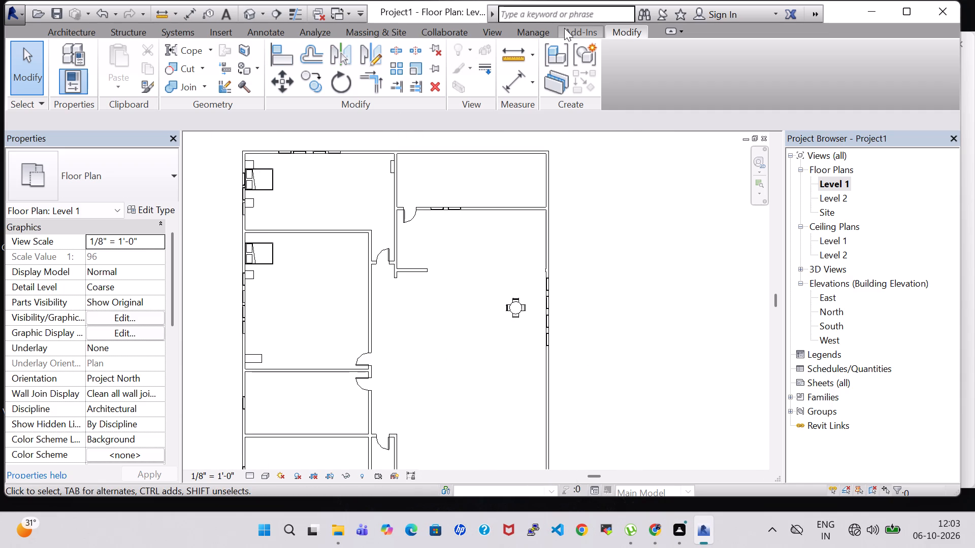
{"action": "left_click", "coordinate": [398, 56]}
{"action": "scroll", "coordinate": [423, 204], "scroll_direction": "up", "scroll_amount": 5}
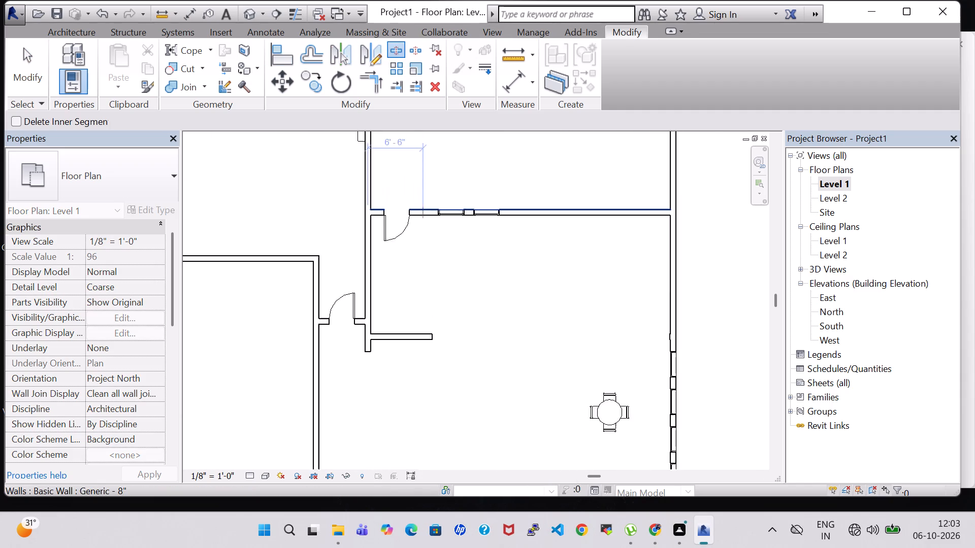
{"action": "scroll", "coordinate": [423, 204], "scroll_direction": "up", "scroll_amount": 1}
{"action": "middle_click_drag", "start_coordinate": [519, 162], "coordinate": [523, 268]}
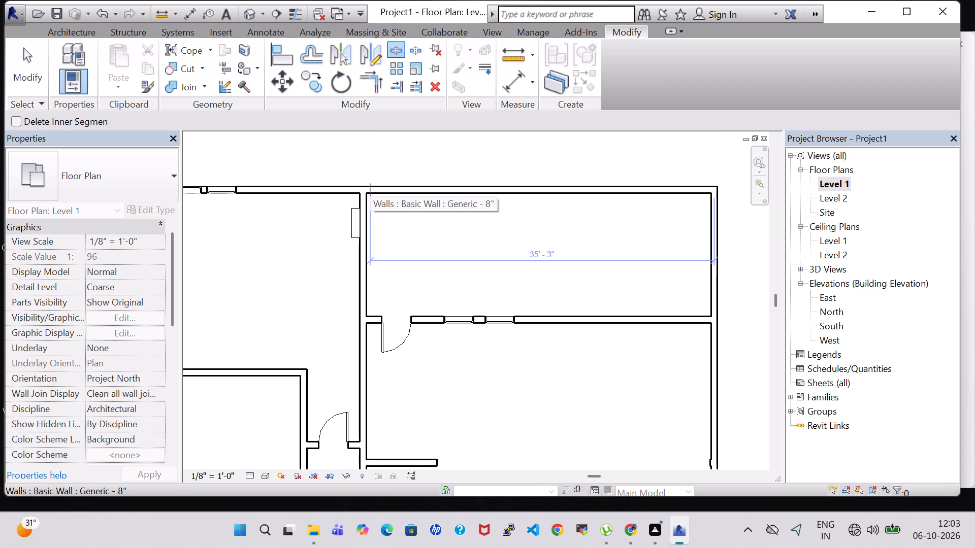
{"action": "scroll", "coordinate": [370, 187], "scroll_direction": "up", "scroll_amount": 5}
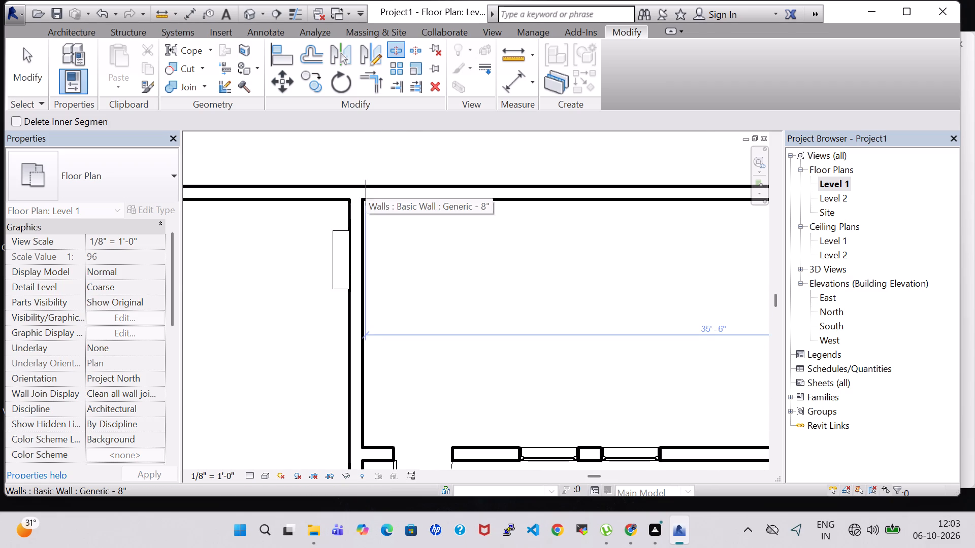
{"action": "left_click", "coordinate": [366, 190]}
{"action": "middle_click_drag", "start_coordinate": [709, 251], "coordinate": [395, 255]}
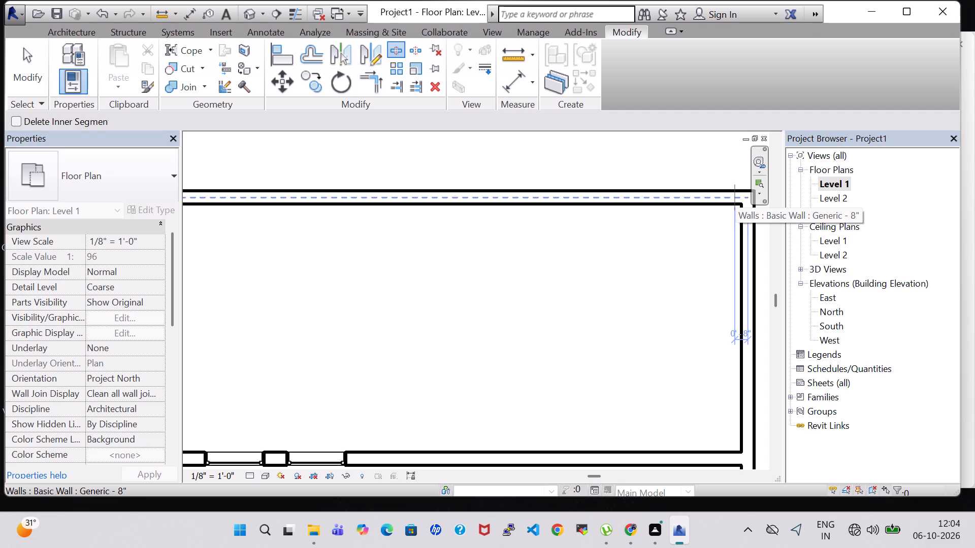
{"action": "scroll", "coordinate": [641, 328], "scroll_direction": "down", "scroll_amount": 3}
{"action": "middle_click_drag", "start_coordinate": [638, 324], "coordinate": [606, 303]}
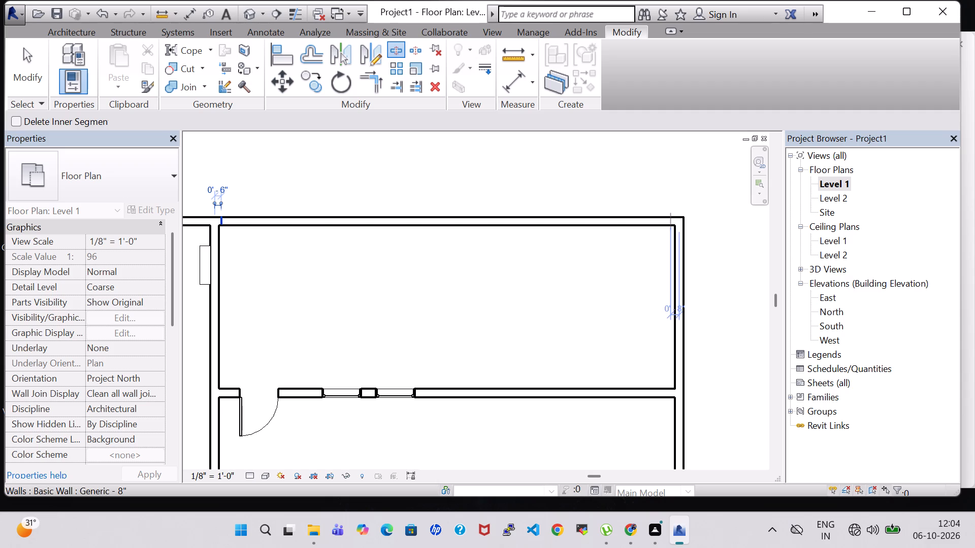
{"action": "left_click", "coordinate": [679, 386]}
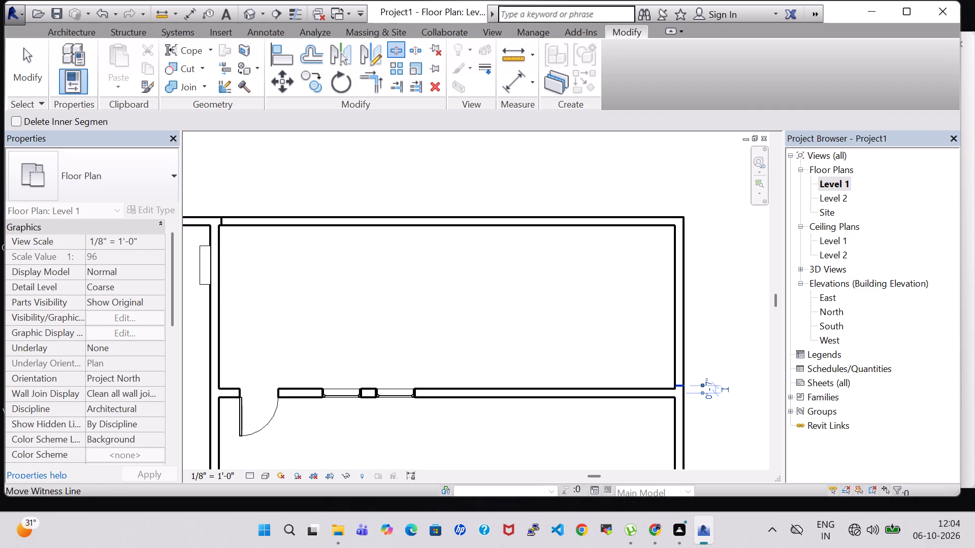
{"action": "key", "text": "Escape"}
{"action": "key", "text": "Escape"}
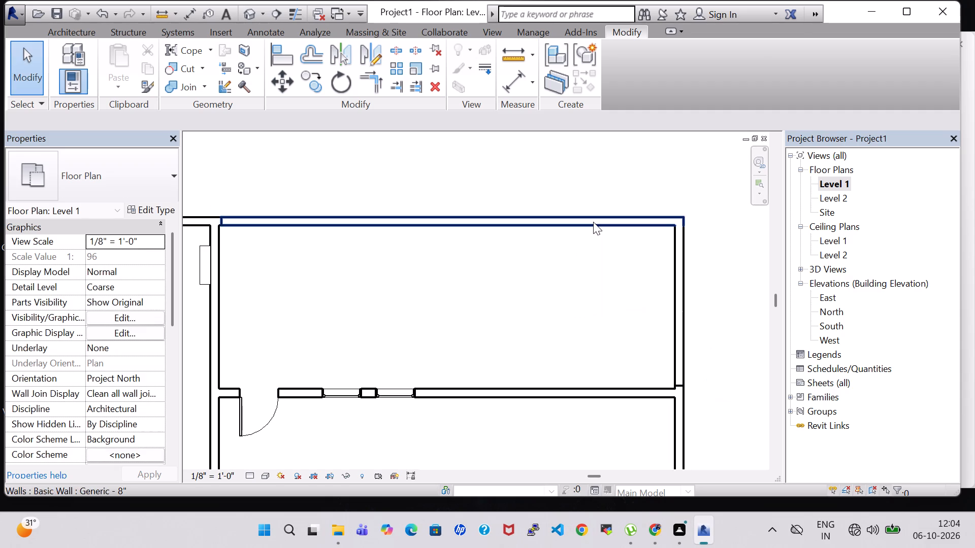
Delete the split east and north exterior wall segments enclosing the narrow northeast room.
{"action": "left_click", "coordinate": [593, 222]}
{"action": "left_click", "coordinate": [674, 334]}
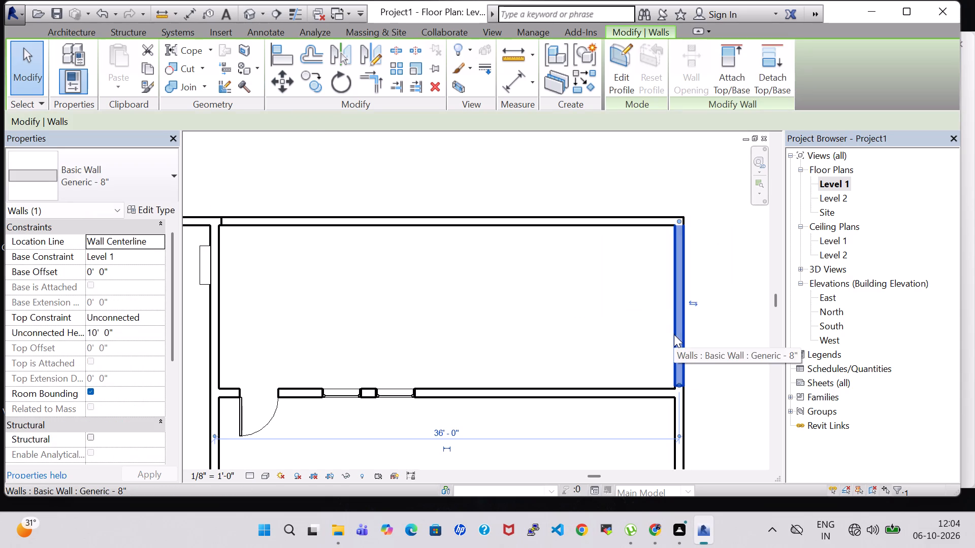
{"action": "key", "text": "Delete"}
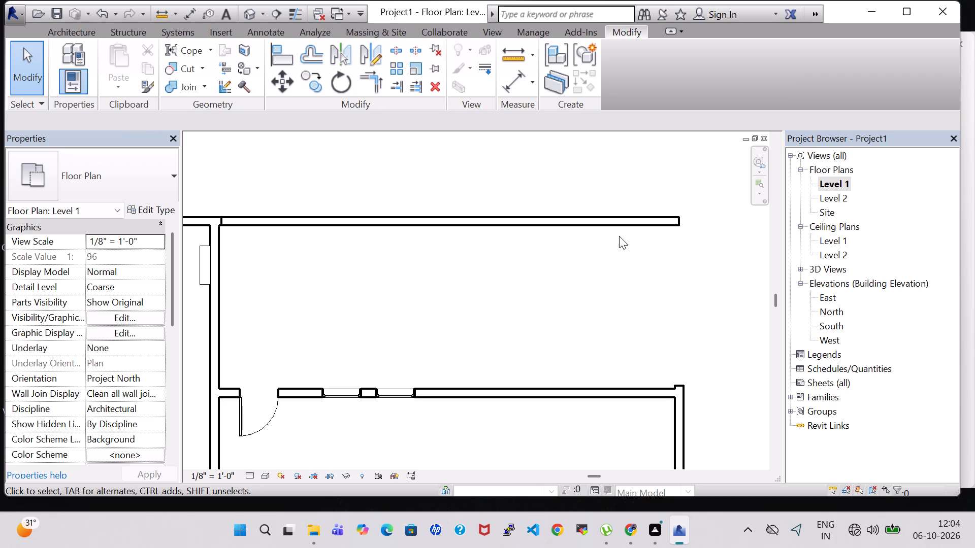
{"action": "left_click", "coordinate": [599, 212]}
{"action": "key", "text": "Delete"}
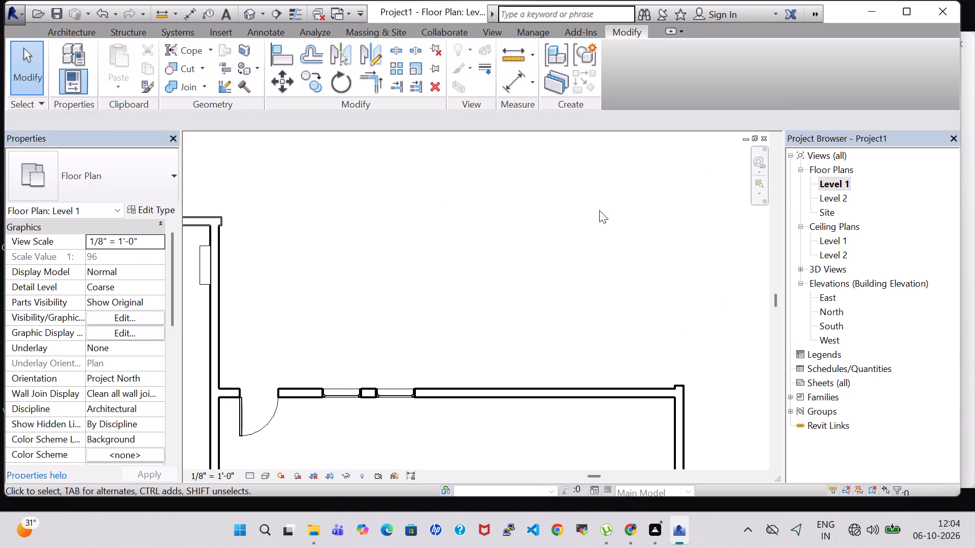
Split the east exterior wall just south of the windowed interior wall, about 8'-4" from its south end.
{"action": "scroll", "coordinate": [503, 269], "scroll_direction": "down", "scroll_amount": 4}
{"action": "middle_click_drag", "start_coordinate": [656, 295], "coordinate": [666, 15]}
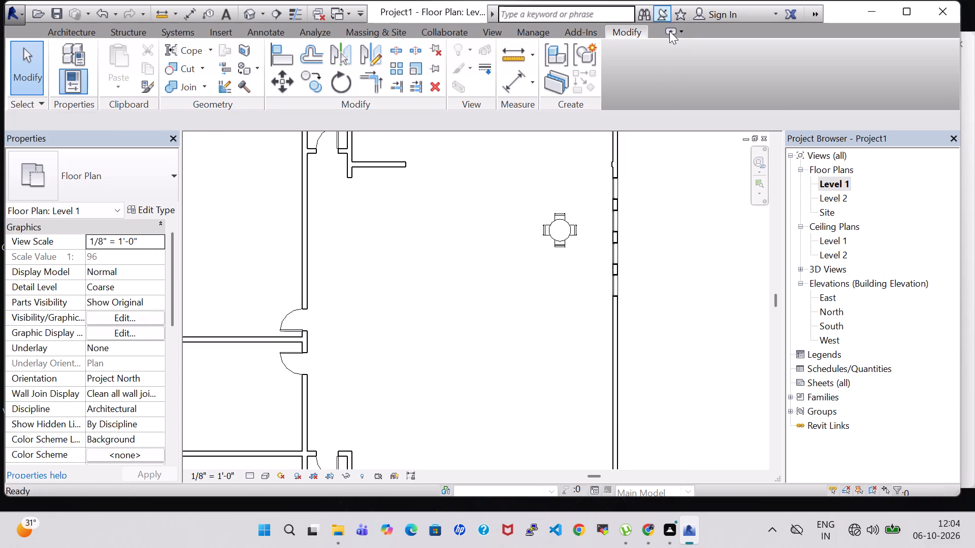
{"action": "scroll", "coordinate": [712, 249], "scroll_direction": "down", "scroll_amount": 4}
{"action": "middle_click_drag", "start_coordinate": [746, 382], "coordinate": [661, 129]}
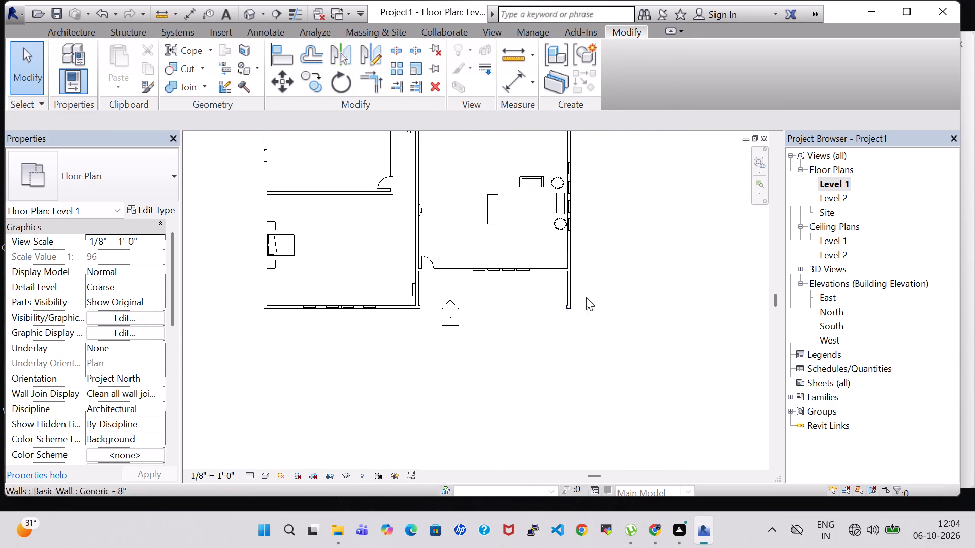
{"action": "scroll", "coordinate": [573, 288], "scroll_direction": "up", "scroll_amount": 3}
{"action": "left_click", "coordinate": [396, 47]}
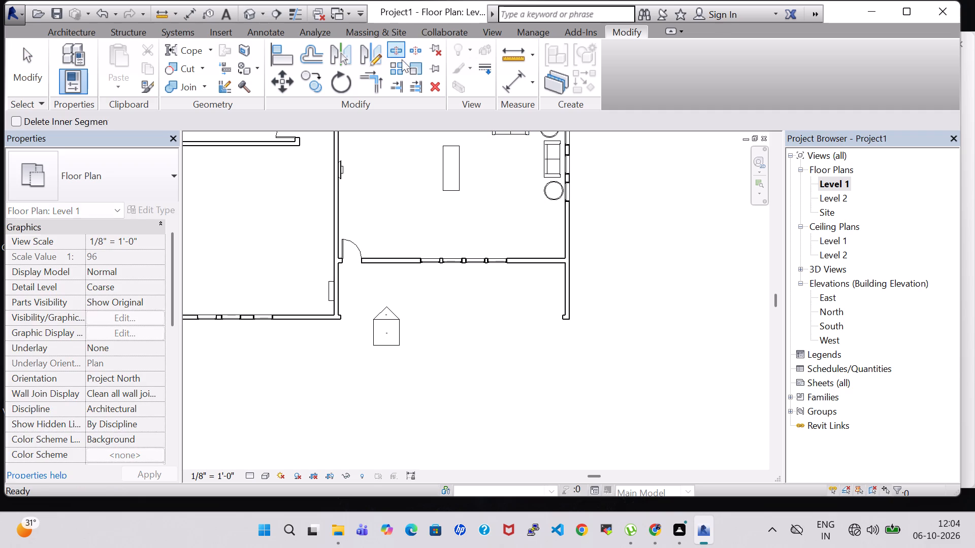
{"action": "scroll", "coordinate": [556, 212], "scroll_direction": "up", "scroll_amount": 5}
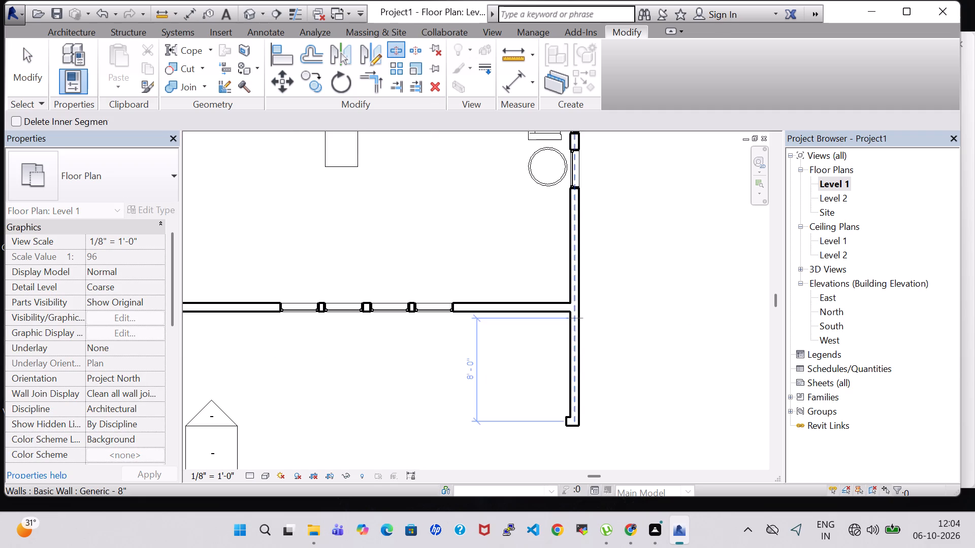
{"action": "left_click", "coordinate": [575, 314]}
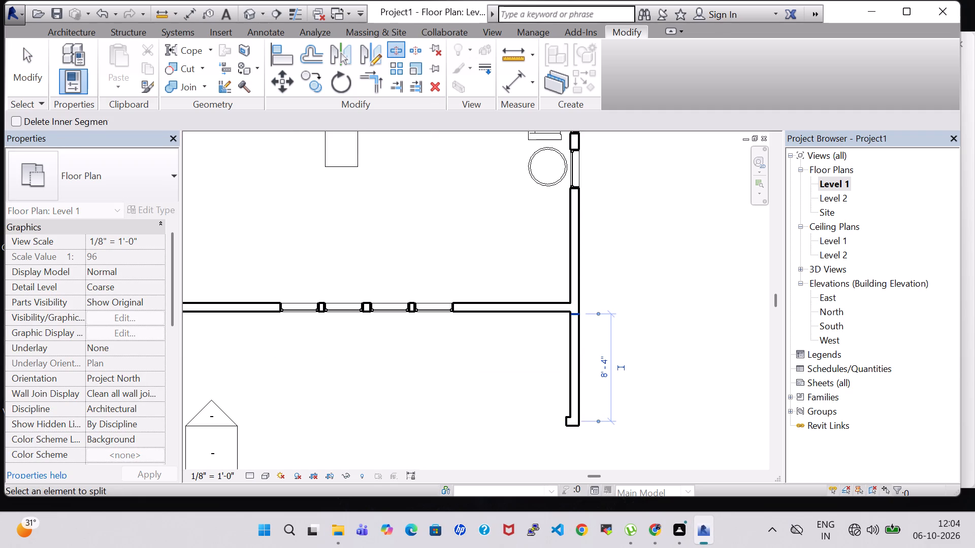
Delete the split southern segment of the east exterior wall and the short leftover wall stub at the southeast corner.
{"action": "left_click", "coordinate": [578, 425]}
{"action": "key", "text": "Delete"}
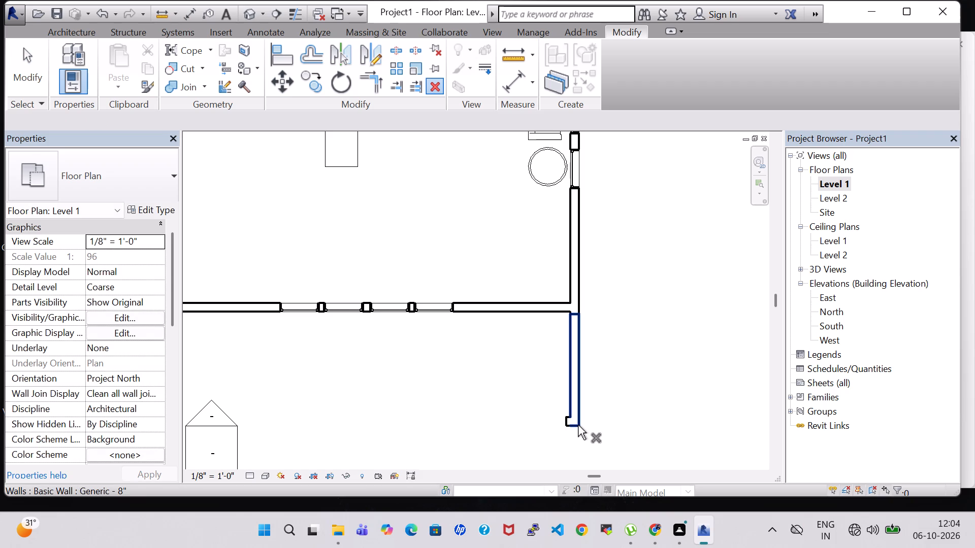
{"action": "key", "text": "Delete"}
{"action": "left_click", "coordinate": [579, 396]}
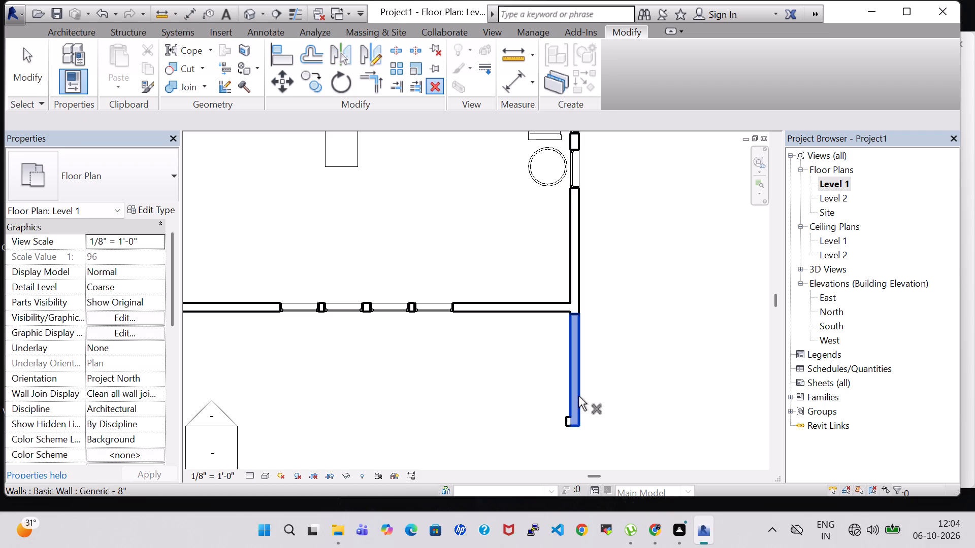
{"action": "key", "text": "Delete"}
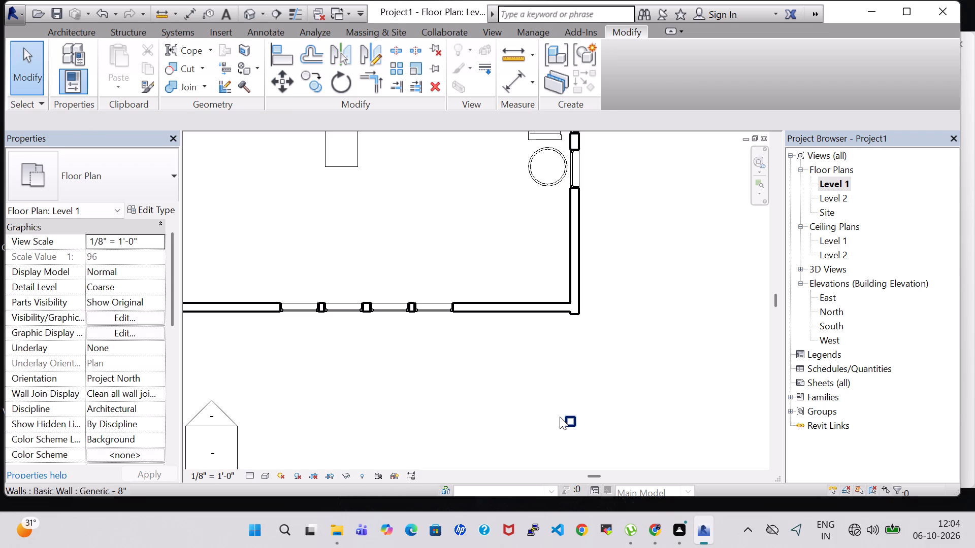
{"action": "left_click", "coordinate": [575, 424]}
{"action": "key", "text": "Delete"}
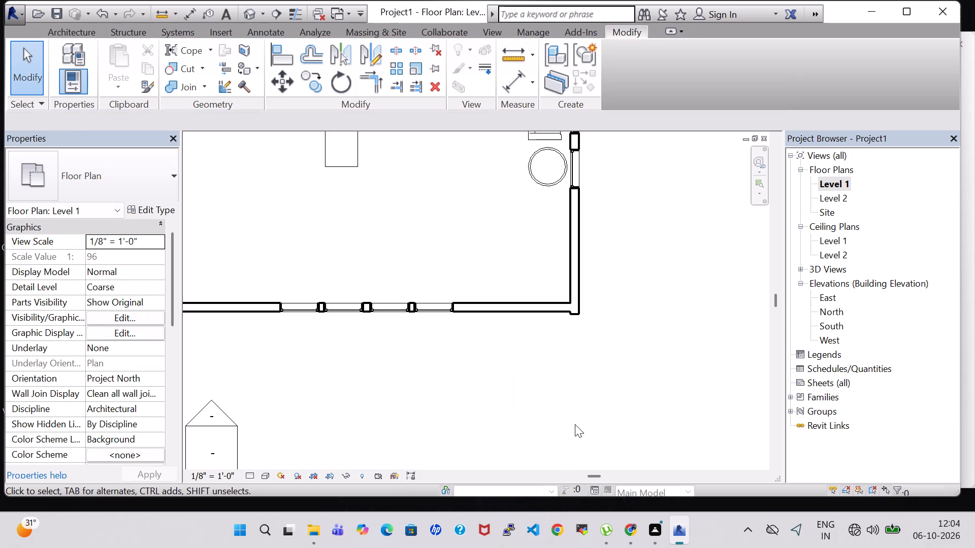
Start placing a component, open the family loader and browse the US Imperial library, including Furniture's Seating and Storage folders, for a suitable family.
{"action": "scroll", "coordinate": [564, 366], "scroll_direction": "down", "scroll_amount": 1}
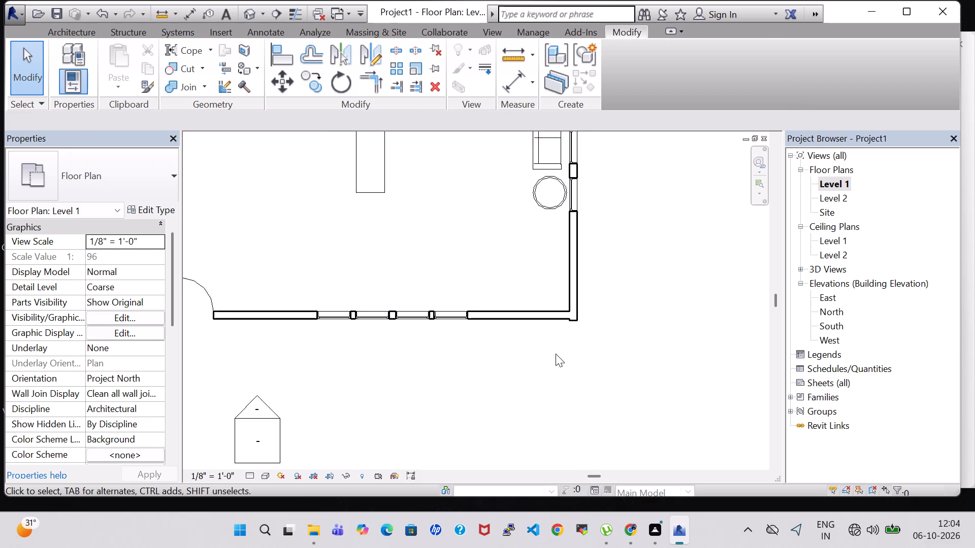
{"action": "scroll", "coordinate": [556, 354], "scroll_direction": "down", "scroll_amount": 2}
{"action": "scroll", "coordinate": [595, 394], "scroll_direction": "down", "scroll_amount": 1}
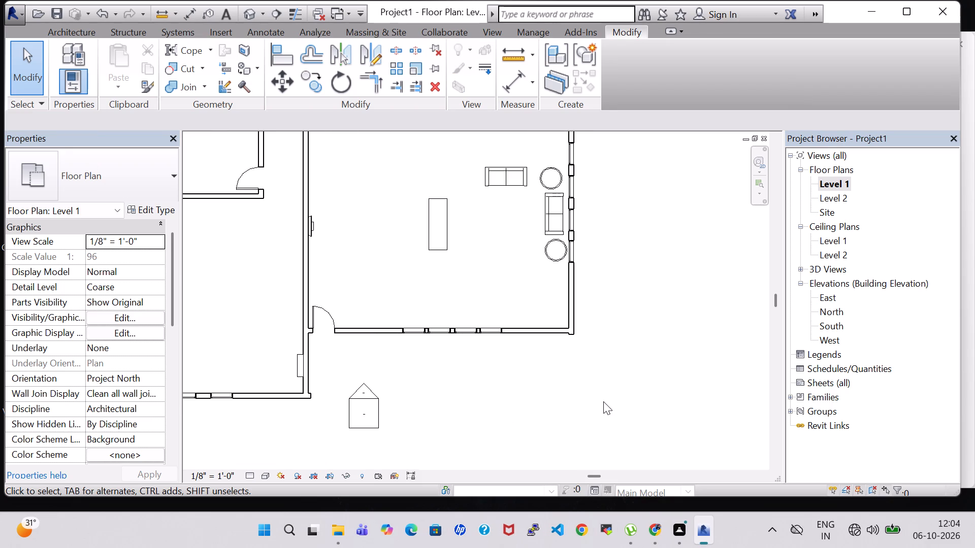
{"action": "scroll", "coordinate": [603, 401], "scroll_direction": "down", "scroll_amount": 1}
{"action": "middle_click_drag", "start_coordinate": [603, 401], "coordinate": [613, 400]}
{"action": "scroll", "coordinate": [615, 395], "scroll_direction": "down", "scroll_amount": 3}
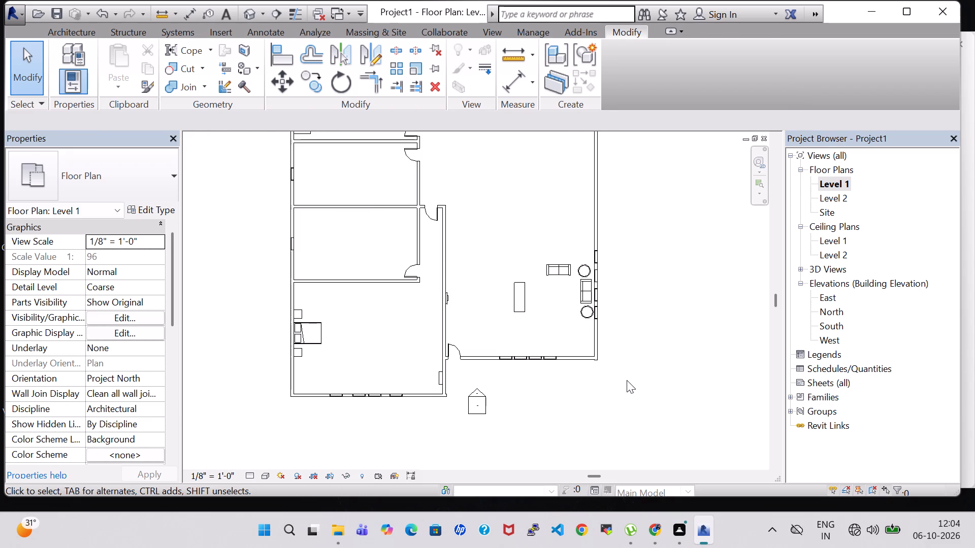
{"action": "scroll", "coordinate": [627, 380], "scroll_direction": "down", "scroll_amount": 6}
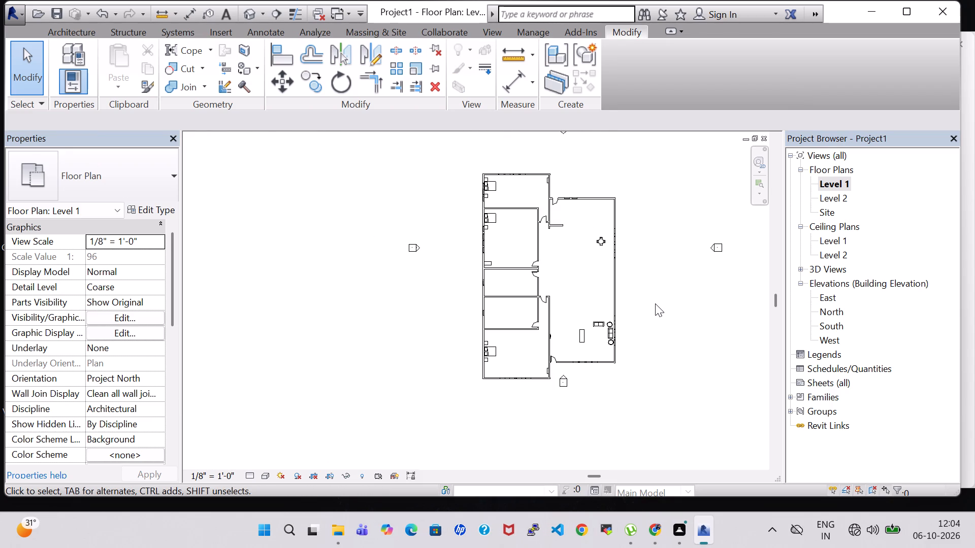
{"action": "left_click", "coordinate": [87, 36]}
{"action": "left_click", "coordinate": [167, 72]}
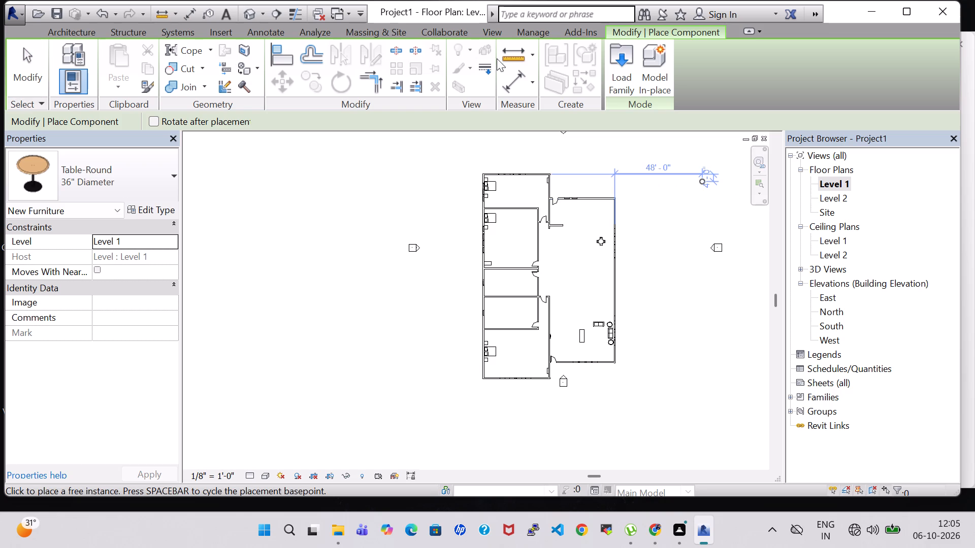
{"action": "left_click", "coordinate": [633, 72]}
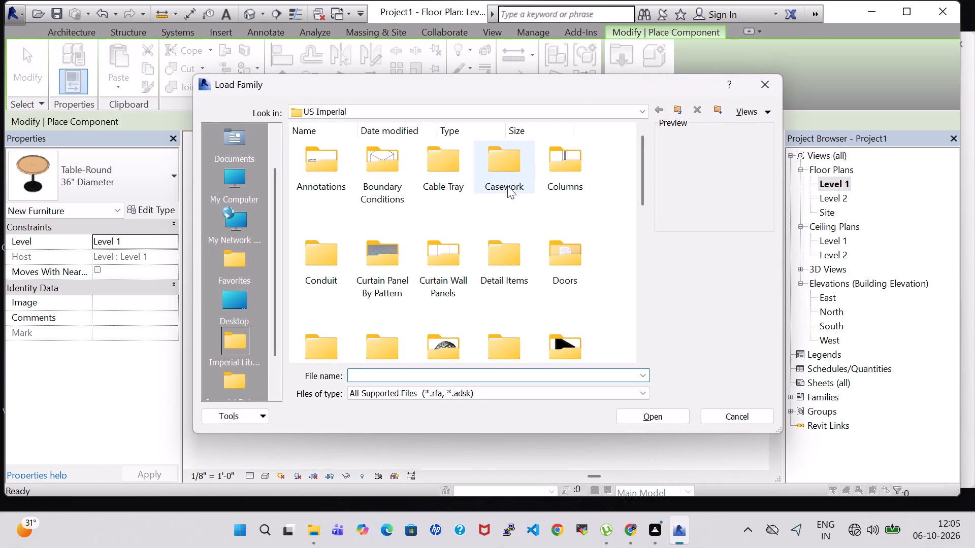
{"action": "left_click", "coordinate": [547, 213]}
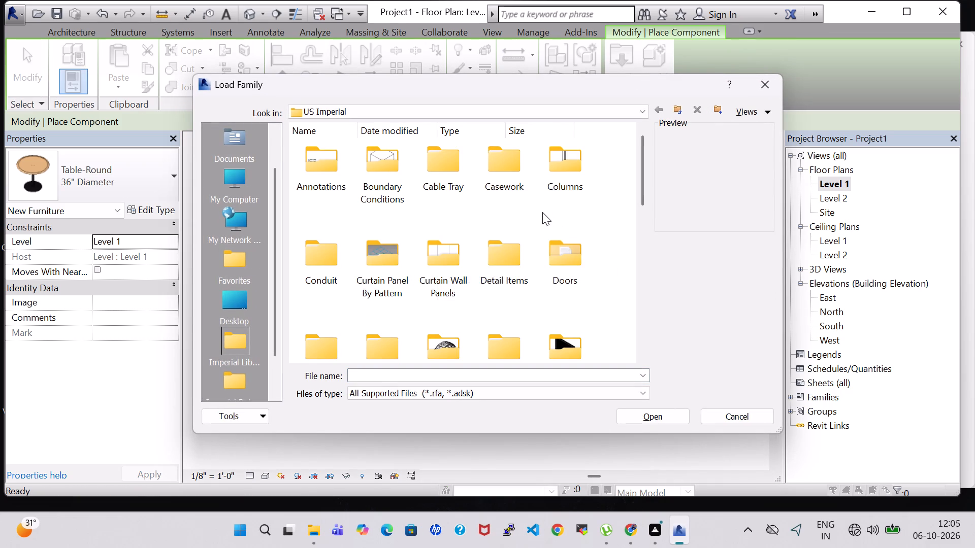
{"action": "key", "text": "k"}
{"action": "left_click", "coordinate": [496, 254]}
{"action": "key", "text": "k"}
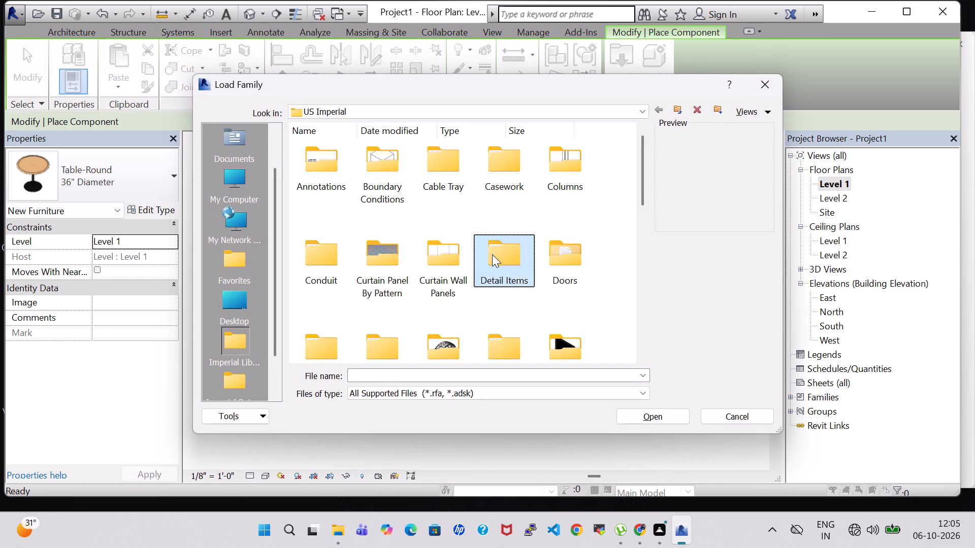
{"action": "scroll", "coordinate": [592, 185], "scroll_direction": "down", "scroll_amount": 1}
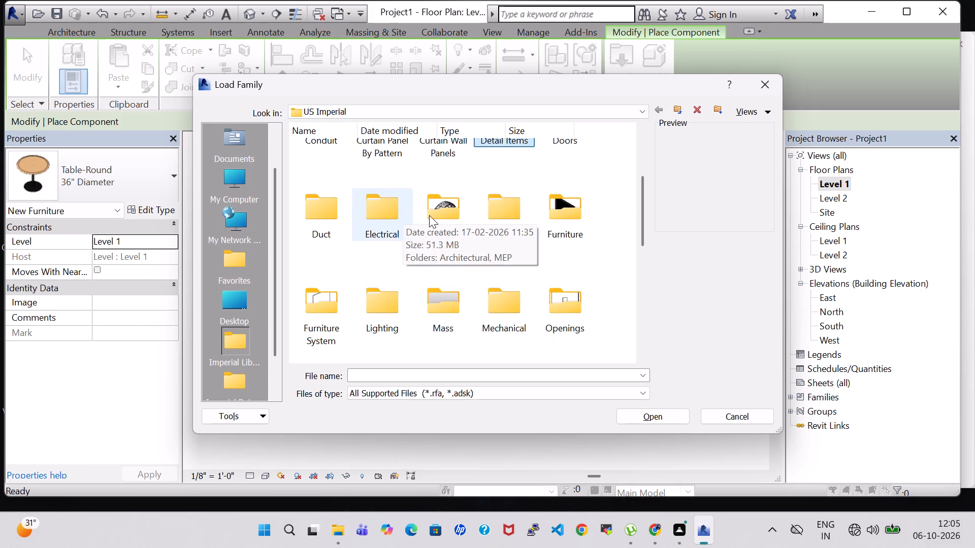
{"action": "double_click", "coordinate": [574, 215]}
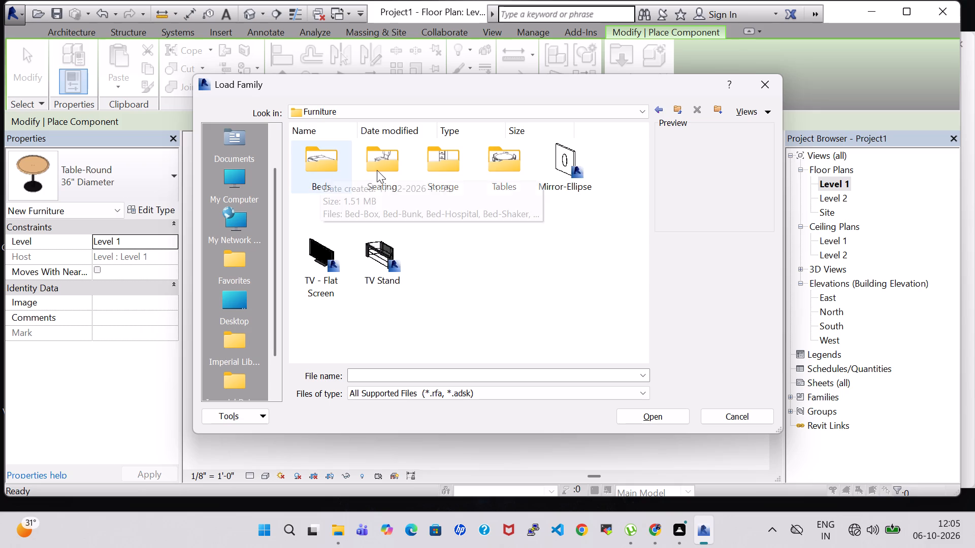
{"action": "double_click", "coordinate": [378, 165]}
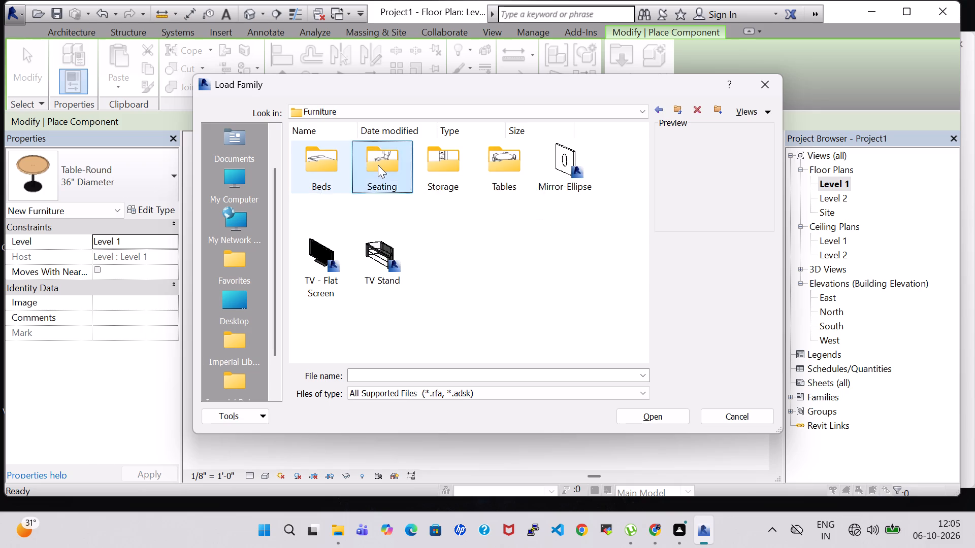
{"action": "left_click", "coordinate": [657, 109]}
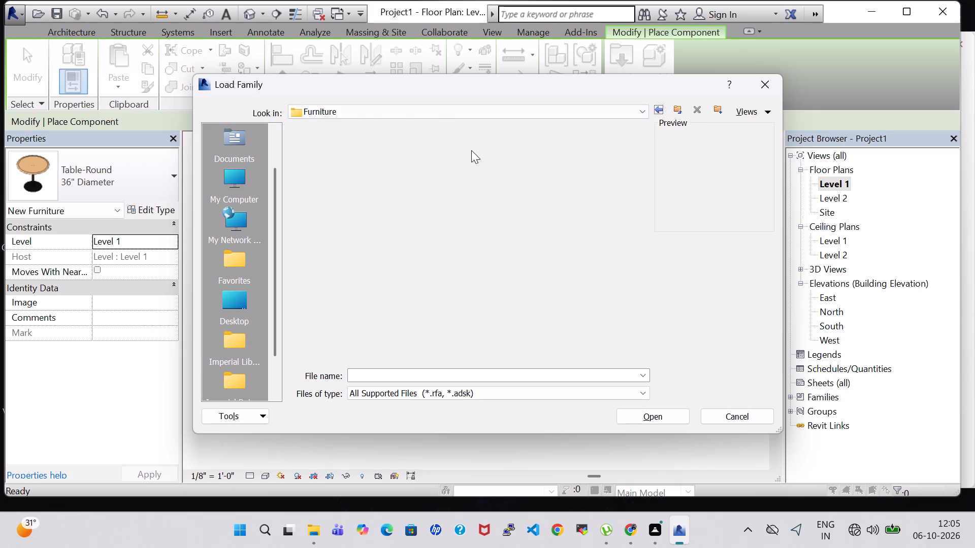
{"action": "double_click", "coordinate": [446, 155]}
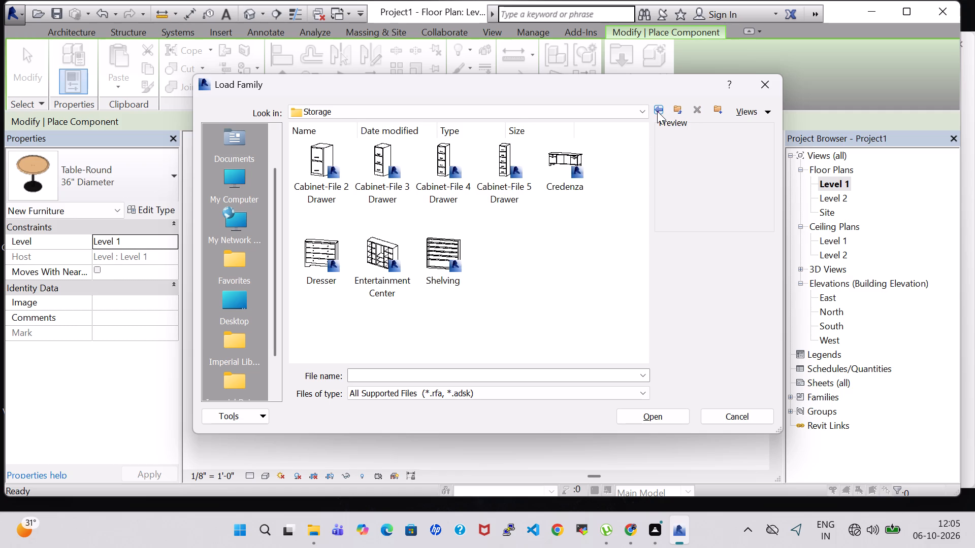
{"action": "left_click", "coordinate": [657, 111]}
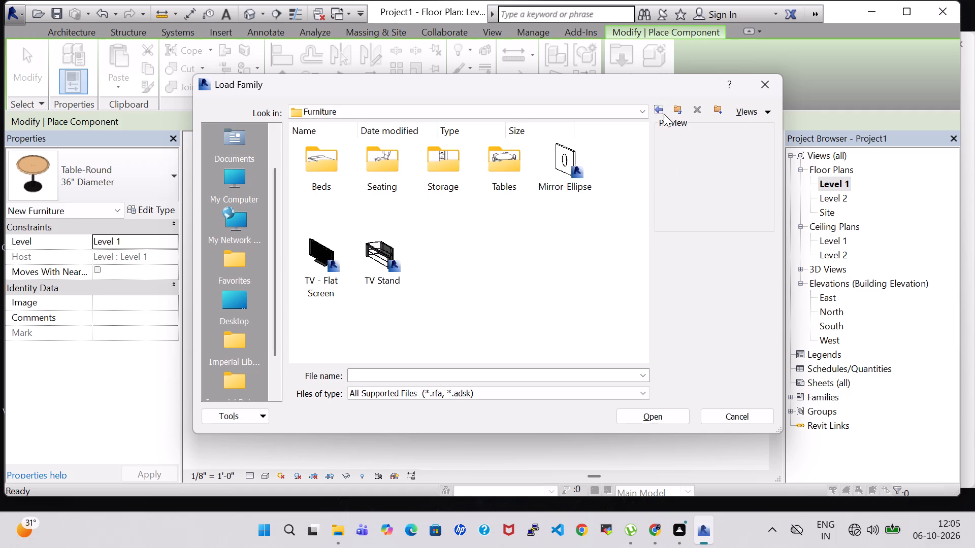
{"action": "left_click", "coordinate": [660, 112]}
{"action": "scroll", "coordinate": [496, 253], "scroll_direction": "down", "scroll_amount": 7}
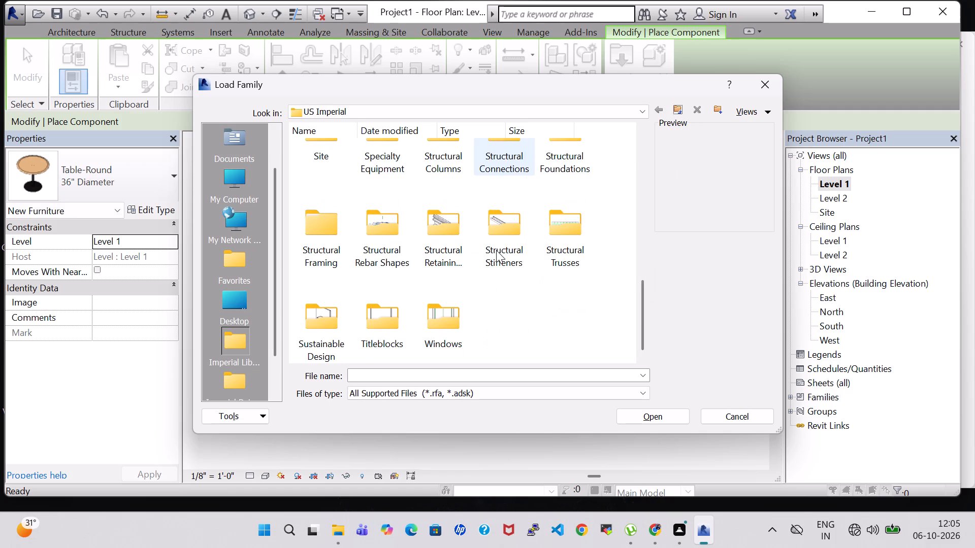
{"action": "scroll", "coordinate": [546, 310], "scroll_direction": "up", "scroll_amount": 1}
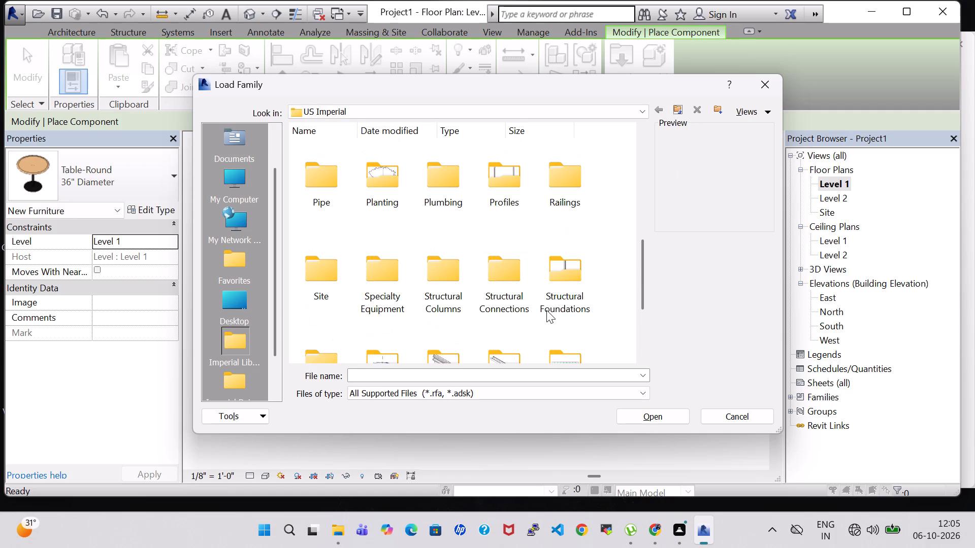
Load the Tub-2D family from the library's Plumbing > Architectural > Fixtures > Bathtubs folder.
{"action": "double_click", "coordinate": [456, 173]}
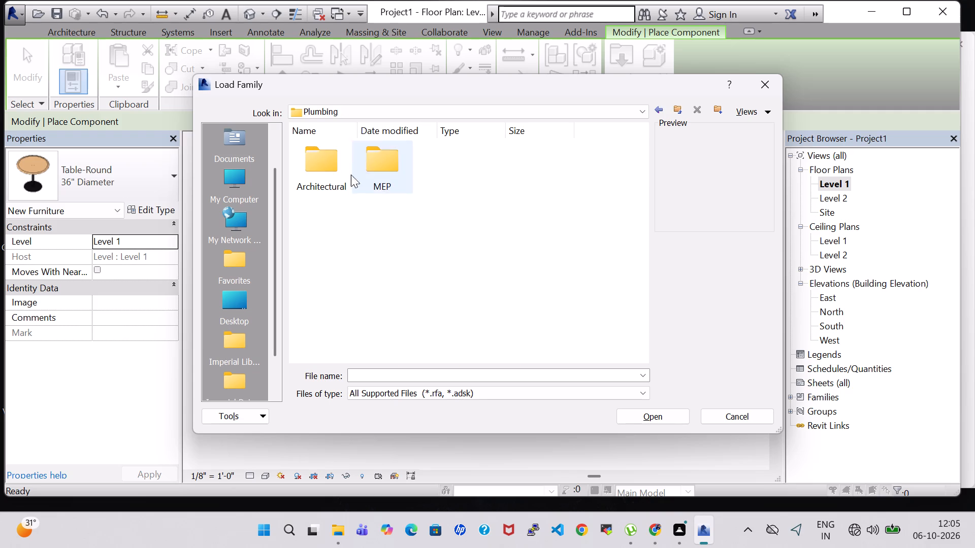
{"action": "double_click", "coordinate": [333, 170]}
{"action": "double_click", "coordinate": [313, 161]}
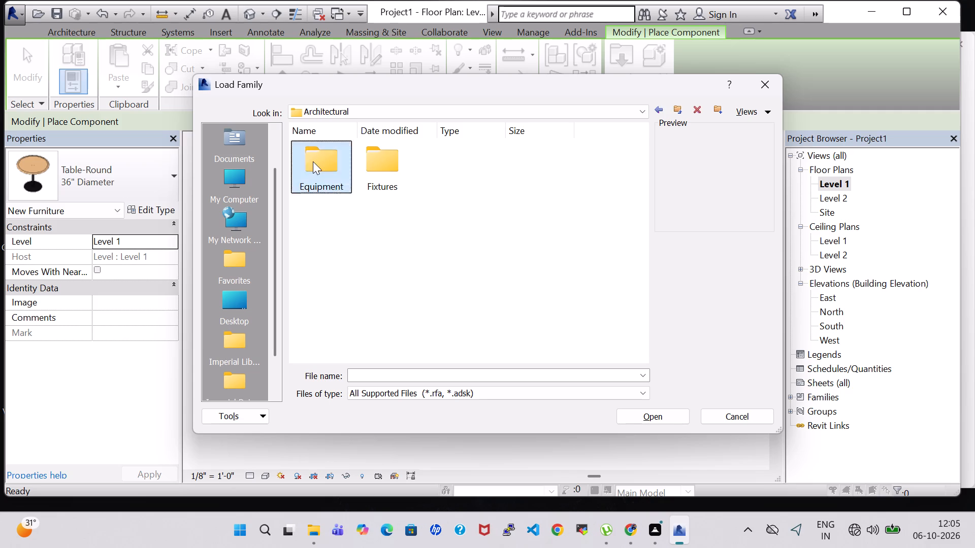
{"action": "double_click", "coordinate": [343, 173]}
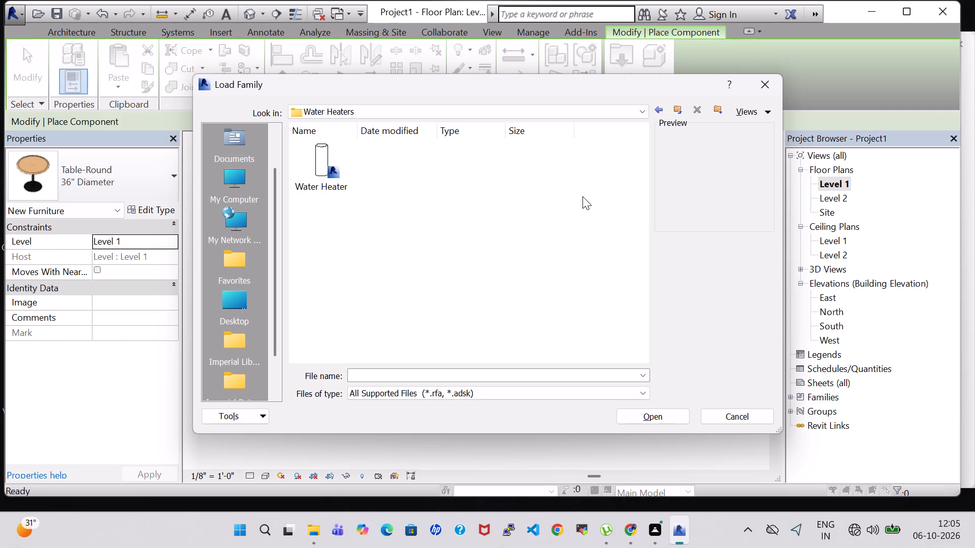
{"action": "double_click", "coordinate": [656, 108]}
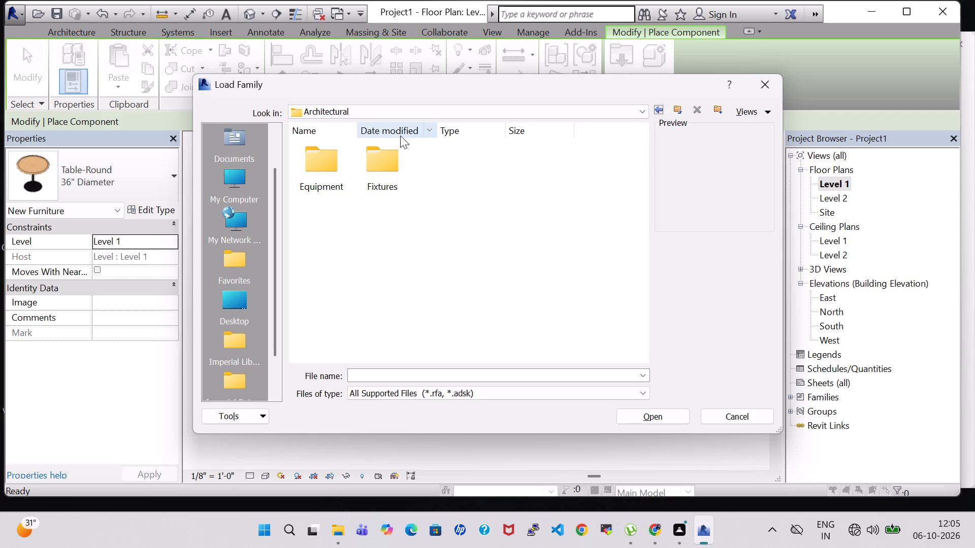
{"action": "double_click", "coordinate": [391, 158]}
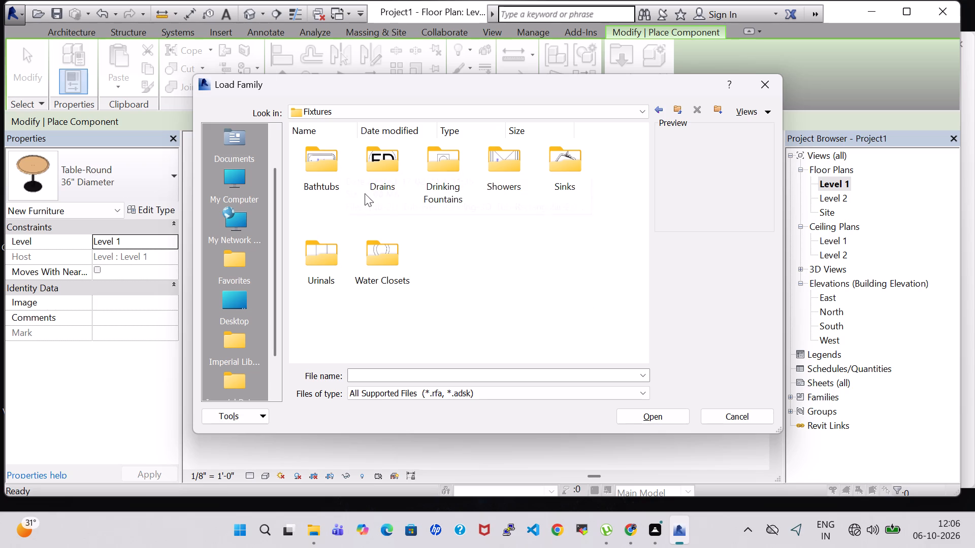
{"action": "double_click", "coordinate": [334, 166]}
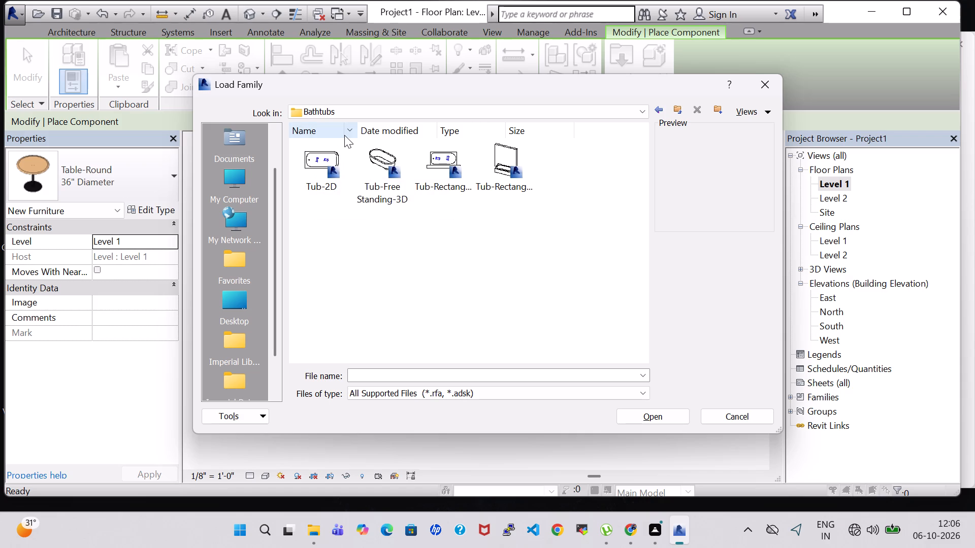
{"action": "left_click", "coordinate": [334, 173]}
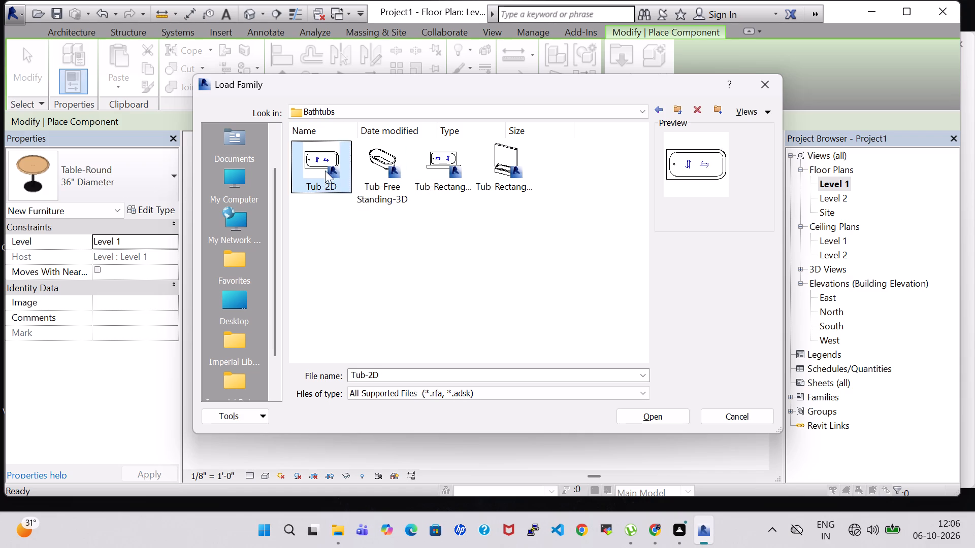
{"action": "left_click", "coordinate": [656, 412]}
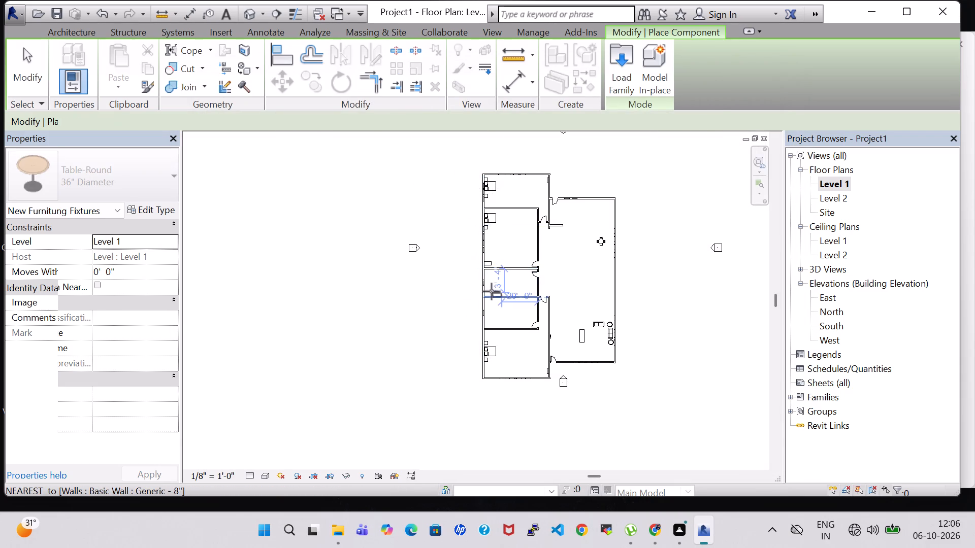
Place a Tub-2D against the west wall in each of the two small middle west rooms, about 1'-9" and 3'-3" from their north walls.
{"action": "scroll", "coordinate": [492, 291], "scroll_direction": "up", "scroll_amount": 7}
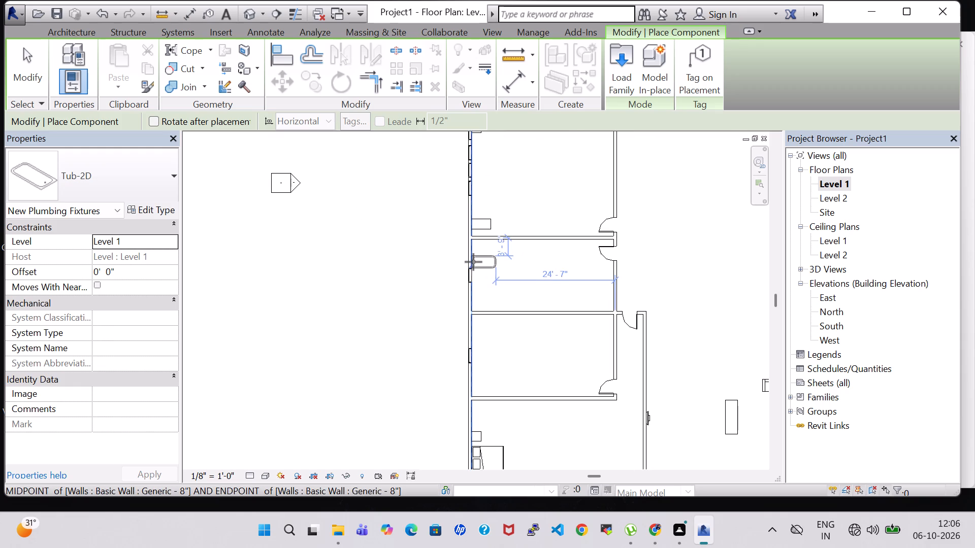
{"action": "left_click", "coordinate": [477, 258]}
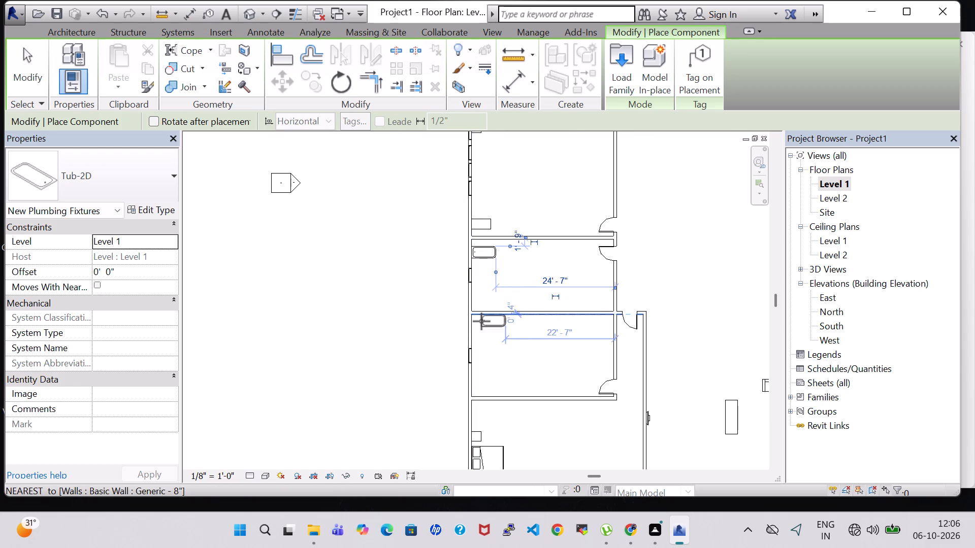
{"action": "left_click", "coordinate": [476, 340]}
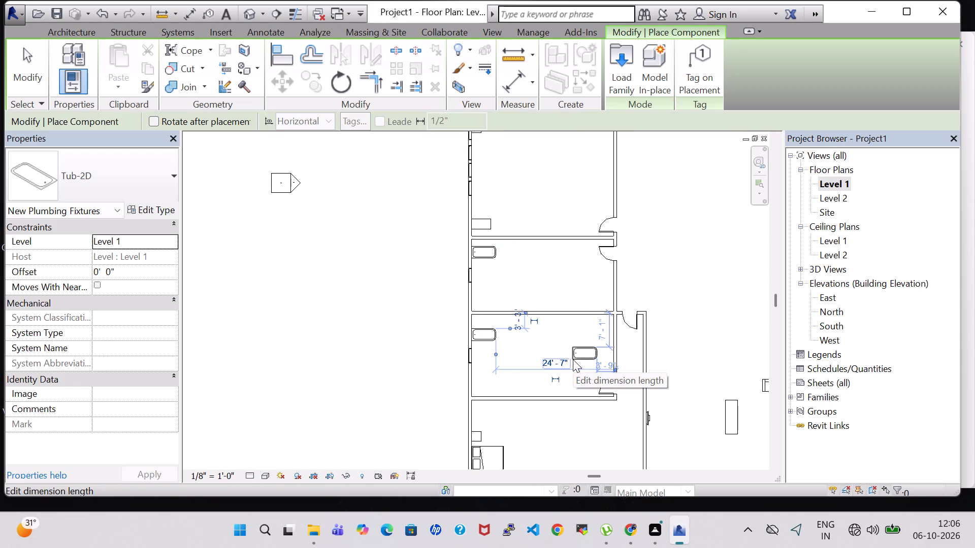
{"action": "key", "text": "Escape"}
{"action": "key", "text": "Escape"}
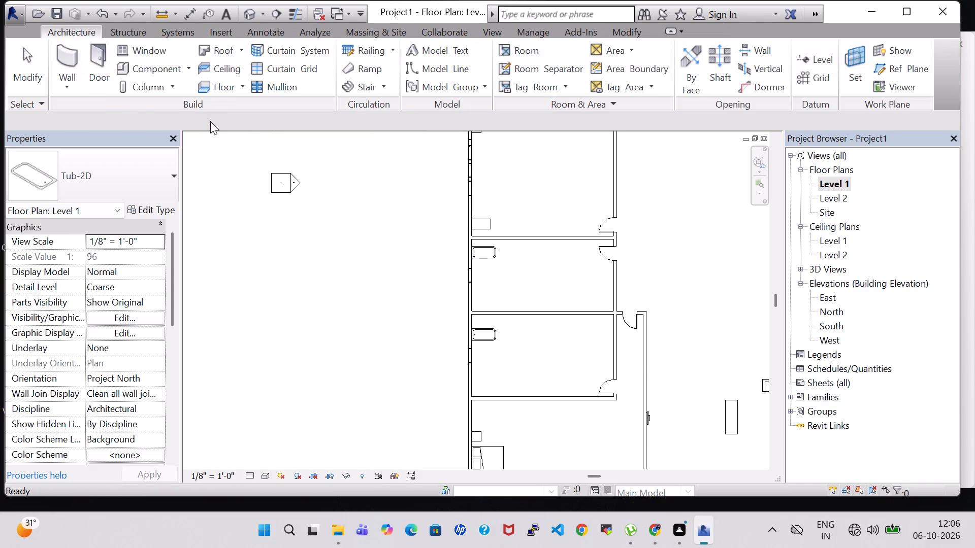
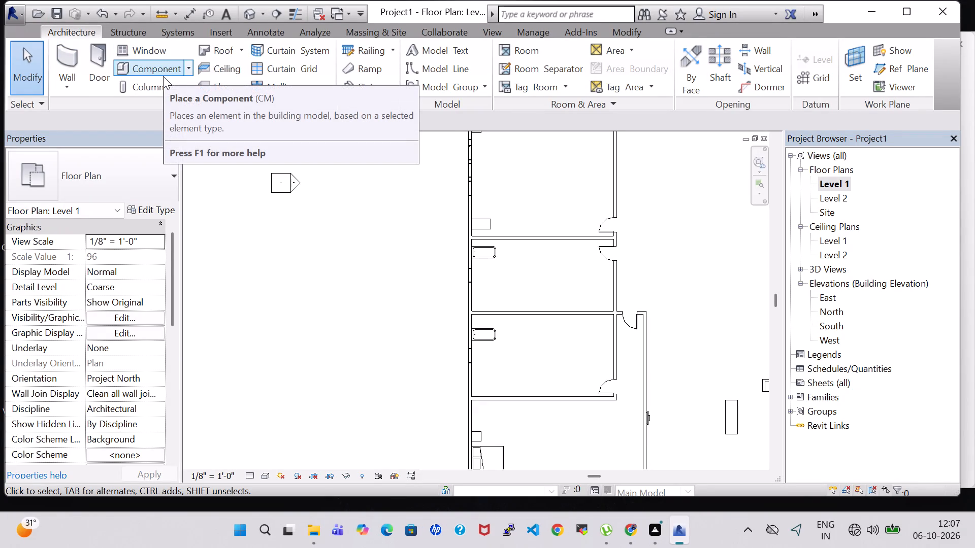
Start placing a component and browse the library's Plumbing > Architectural > Fixtures subfolders for drains, drinking fountains, showers, sinks and urinals.
{"action": "left_click", "coordinate": [187, 65]}
{"action": "left_click", "coordinate": [219, 158]}
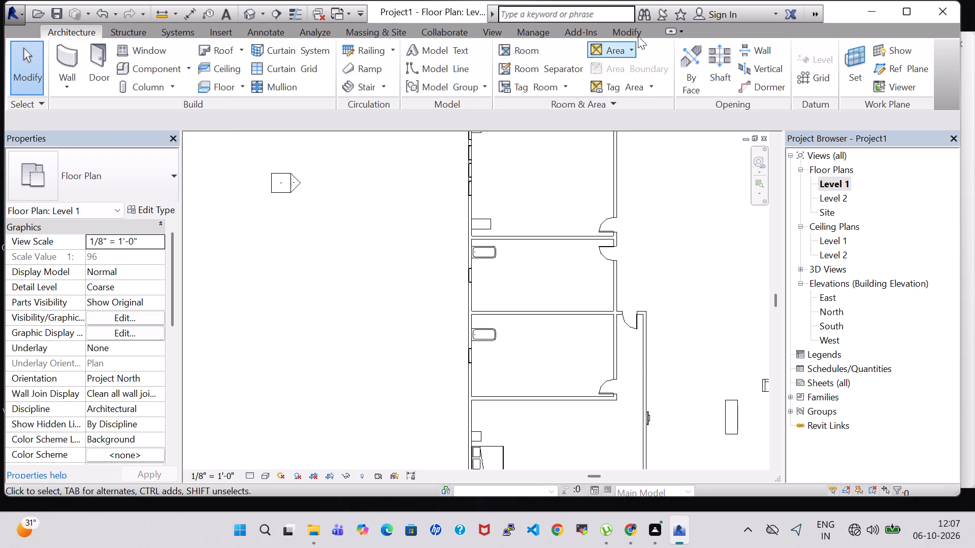
{"action": "left_click", "coordinate": [169, 67]}
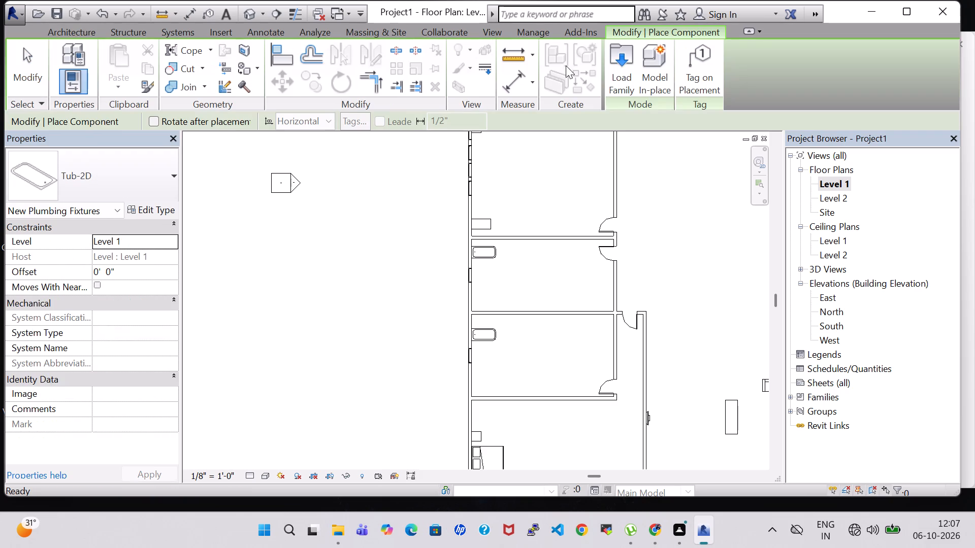
{"action": "left_click", "coordinate": [622, 69]}
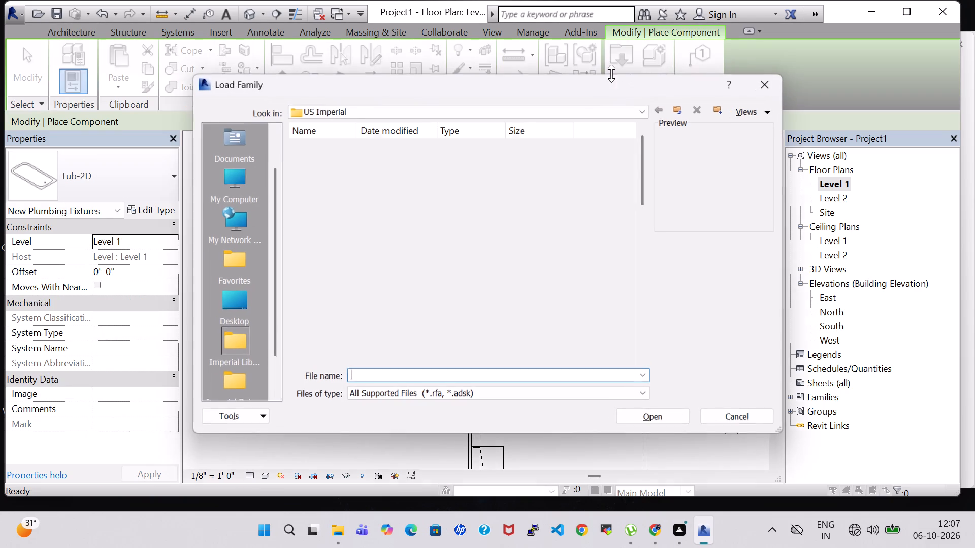
{"action": "scroll", "coordinate": [577, 251], "scroll_direction": "down", "scroll_amount": 4}
{"action": "scroll", "coordinate": [475, 219], "scroll_direction": "down", "scroll_amount": 1}
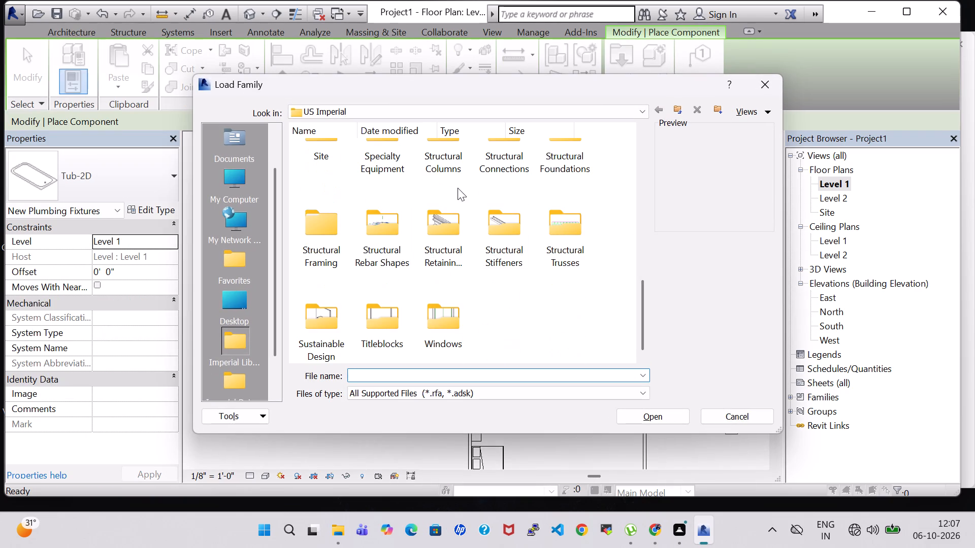
{"action": "left_click", "coordinate": [458, 188]}
{"action": "left_click", "coordinate": [450, 219]}
{"action": "key", "text": "p"}
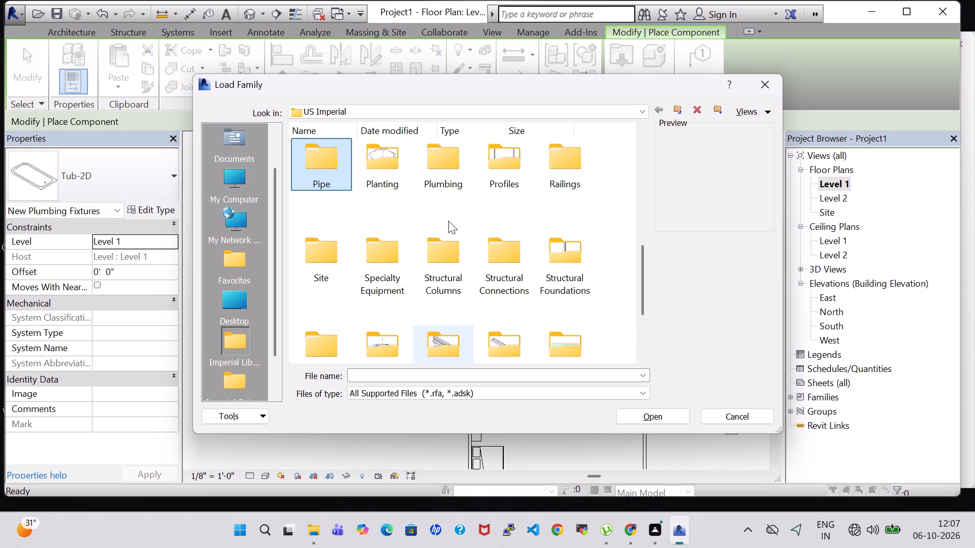
{"action": "double_click", "coordinate": [435, 177]}
{"action": "double_click", "coordinate": [310, 154]}
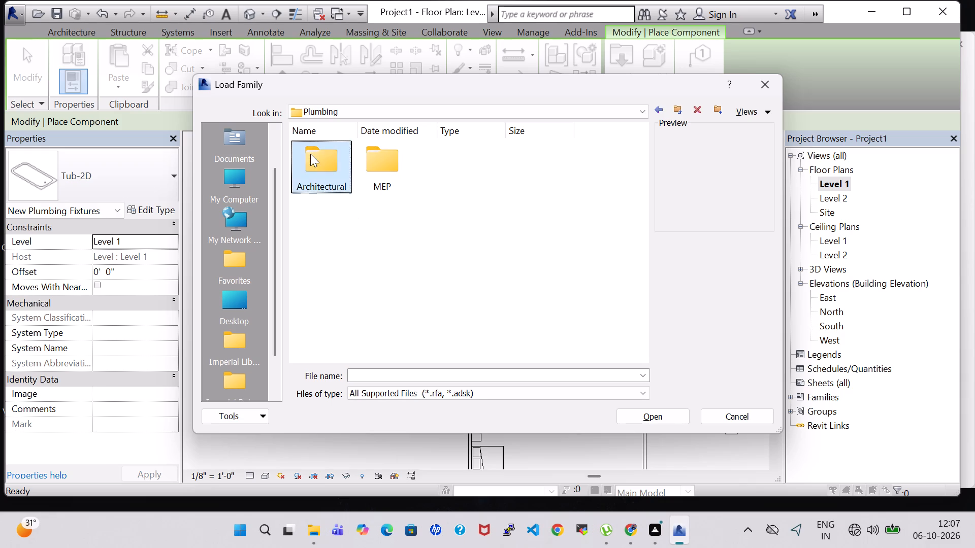
{"action": "double_click", "coordinate": [323, 158]}
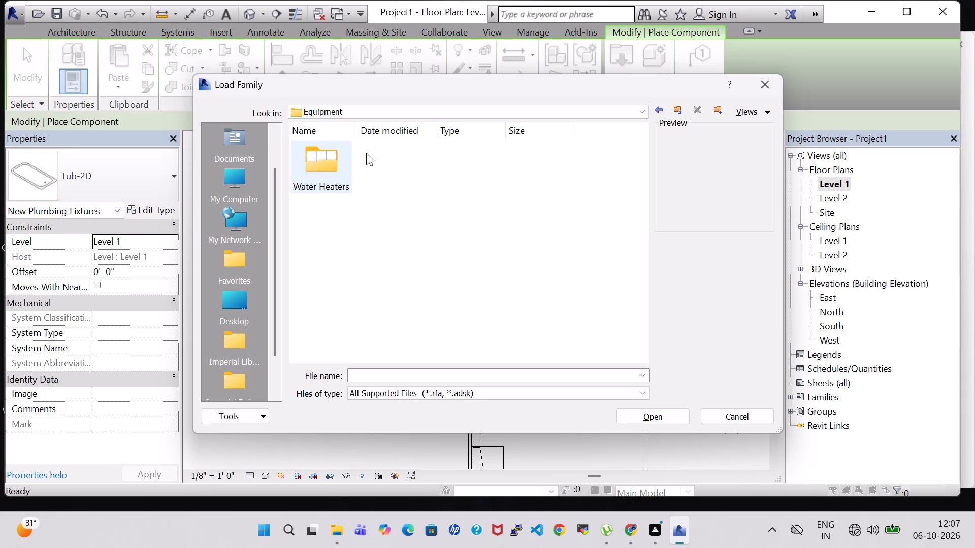
{"action": "left_click", "coordinate": [656, 112]}
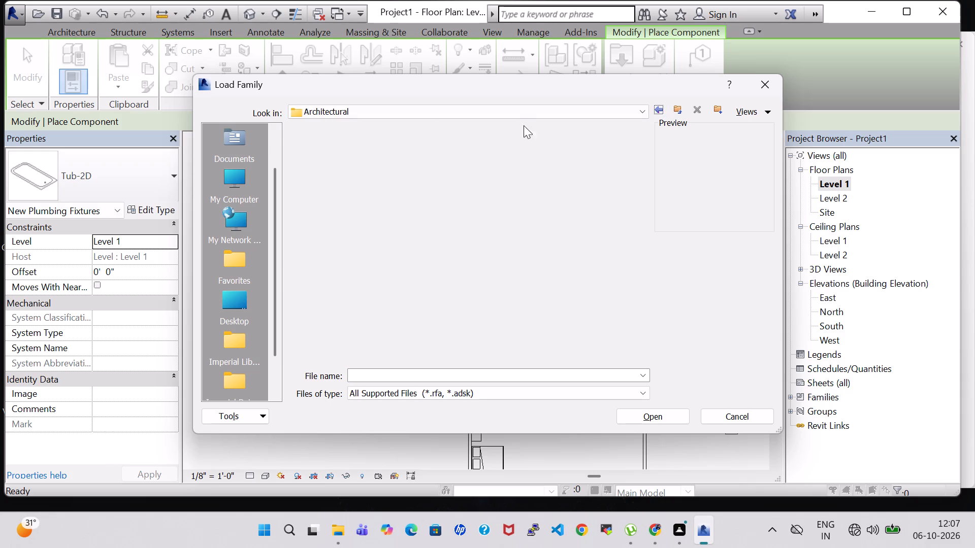
{"action": "double_click", "coordinate": [349, 166]}
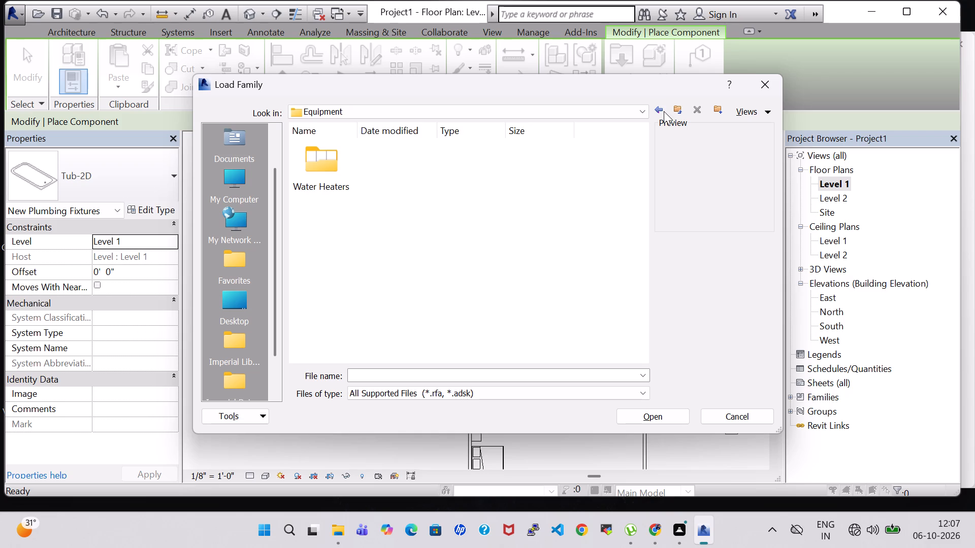
{"action": "left_click", "coordinate": [661, 109]}
{"action": "double_click", "coordinate": [385, 172]}
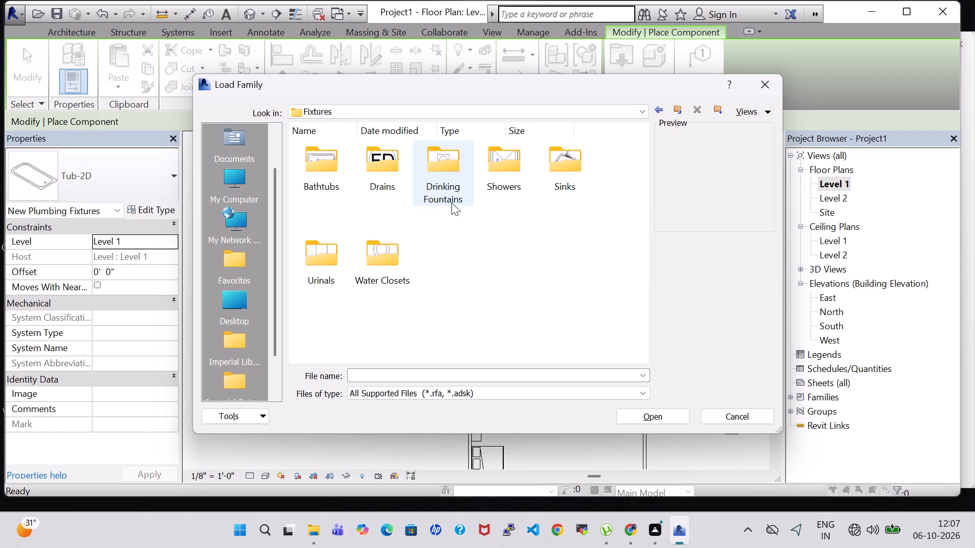
{"action": "double_click", "coordinate": [392, 156]}
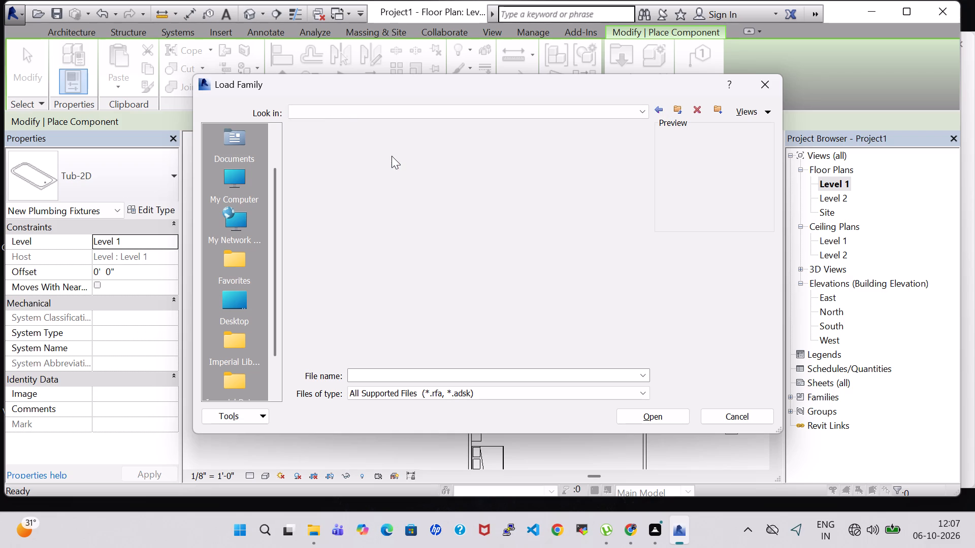
{"action": "left_click", "coordinate": [657, 108]}
{"action": "double_click", "coordinate": [452, 174]}
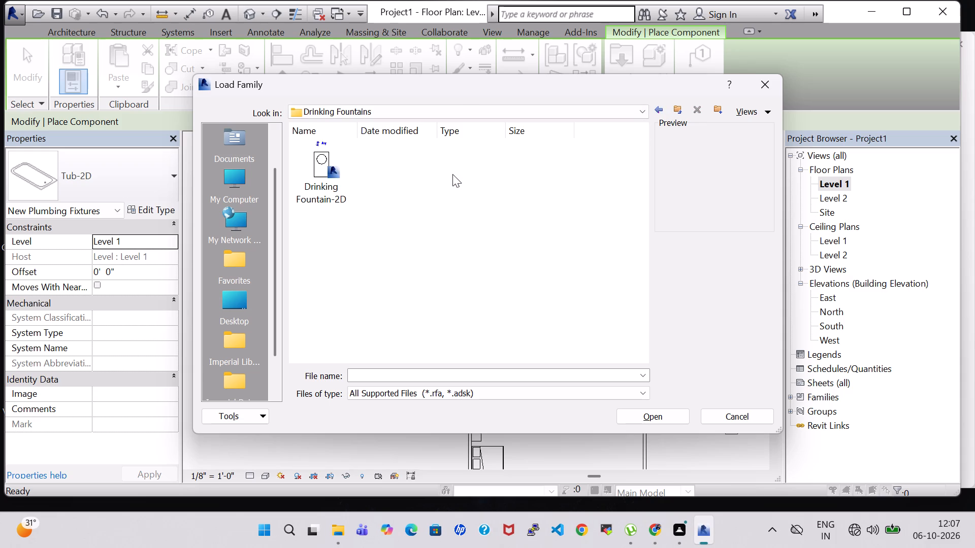
{"action": "left_click", "coordinate": [661, 110]}
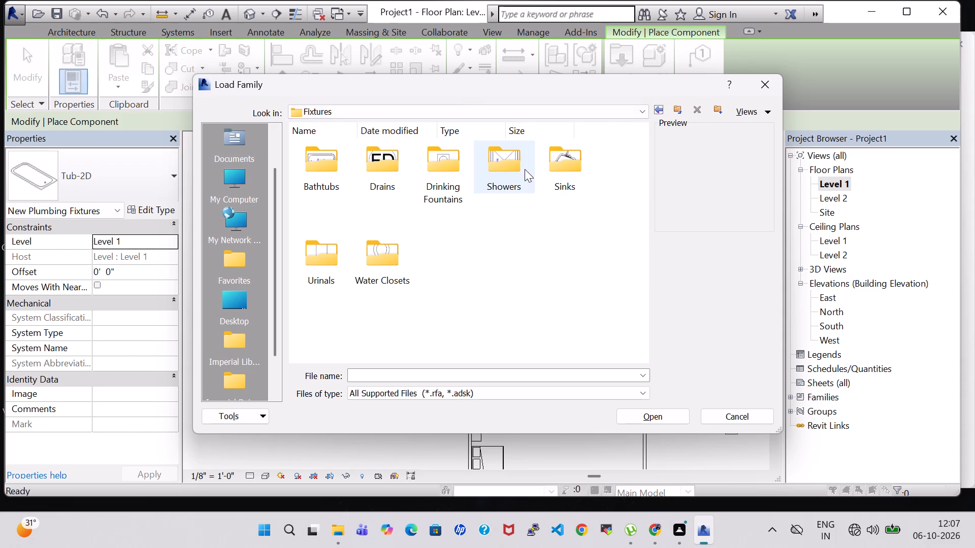
{"action": "double_click", "coordinate": [504, 175]}
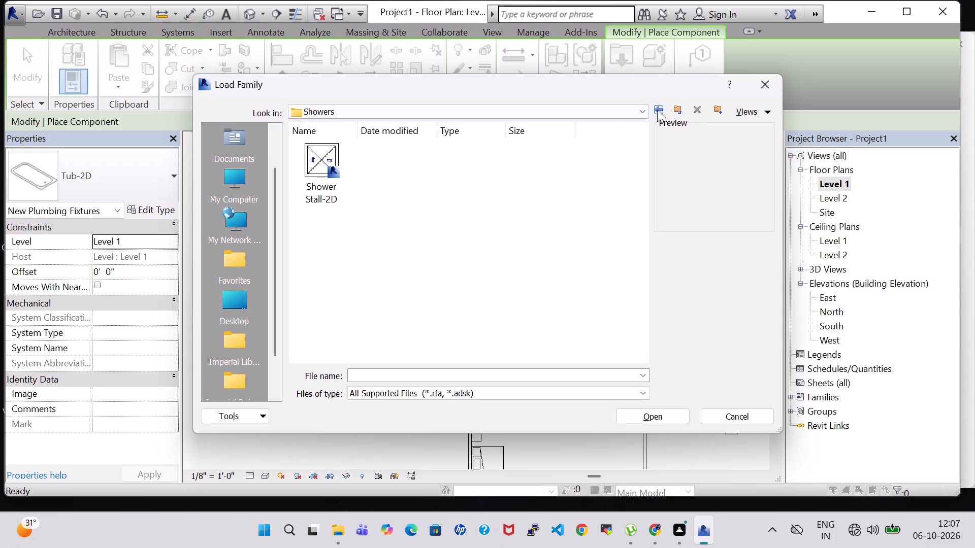
{"action": "left_click", "coordinate": [657, 110]}
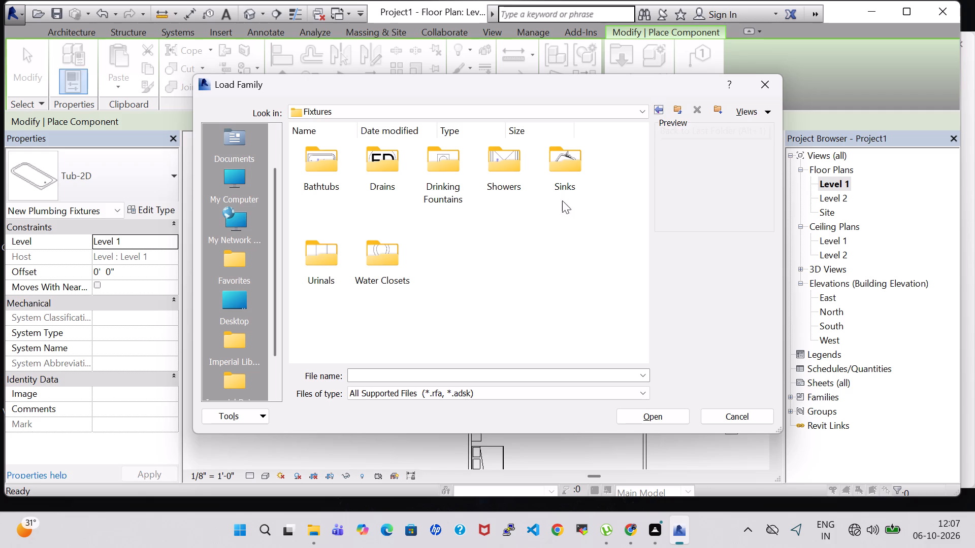
{"action": "double_click", "coordinate": [582, 161]}
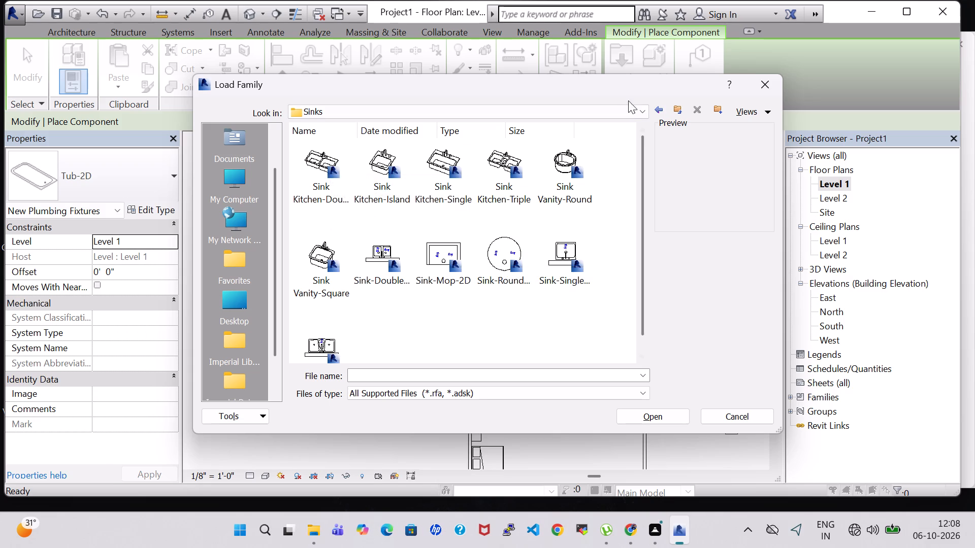
{"action": "left_click", "coordinate": [658, 111]}
{"action": "double_click", "coordinate": [313, 246]}
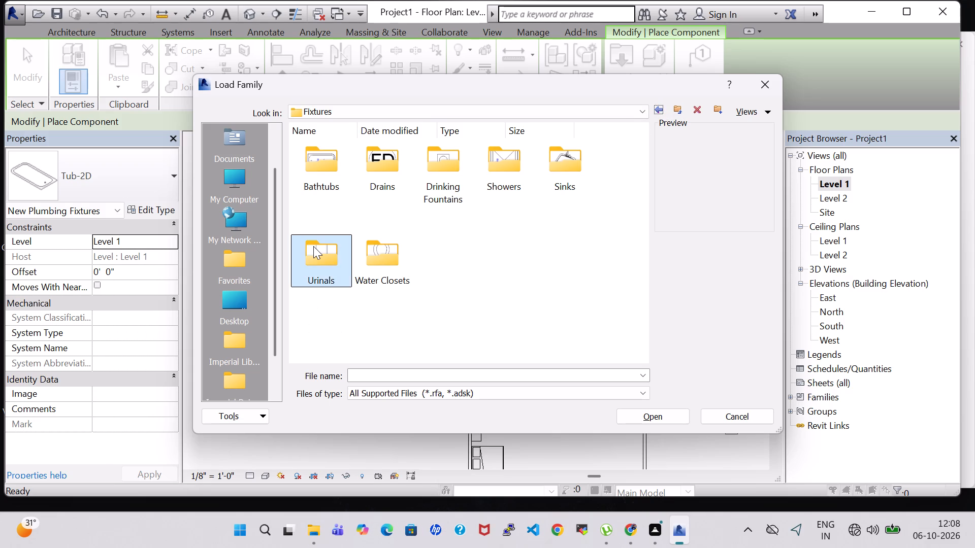
{"action": "left_click", "coordinate": [660, 108]}
Load the Toilet-Domestic-3D family from the Water Closets folder.
{"action": "double_click", "coordinate": [381, 264]}
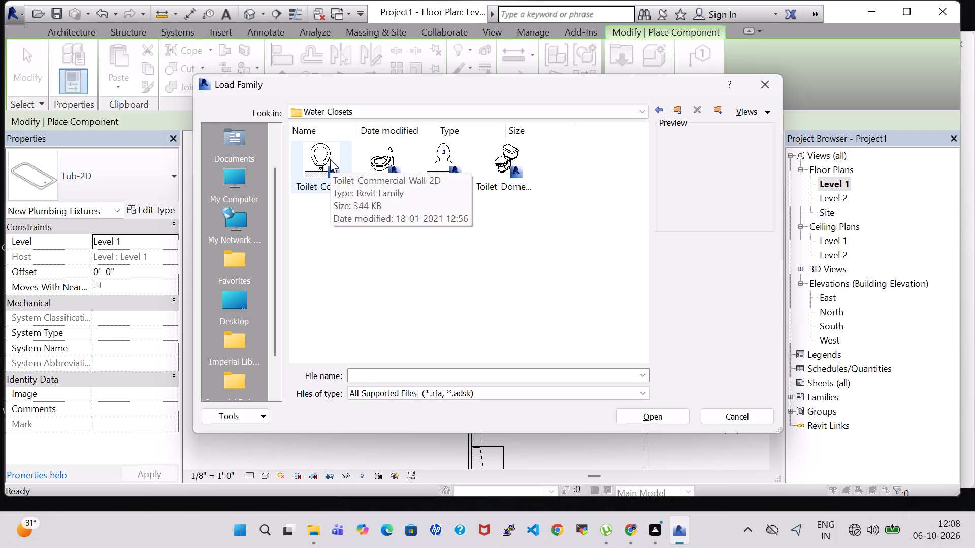
{"action": "left_click", "coordinate": [510, 164]}
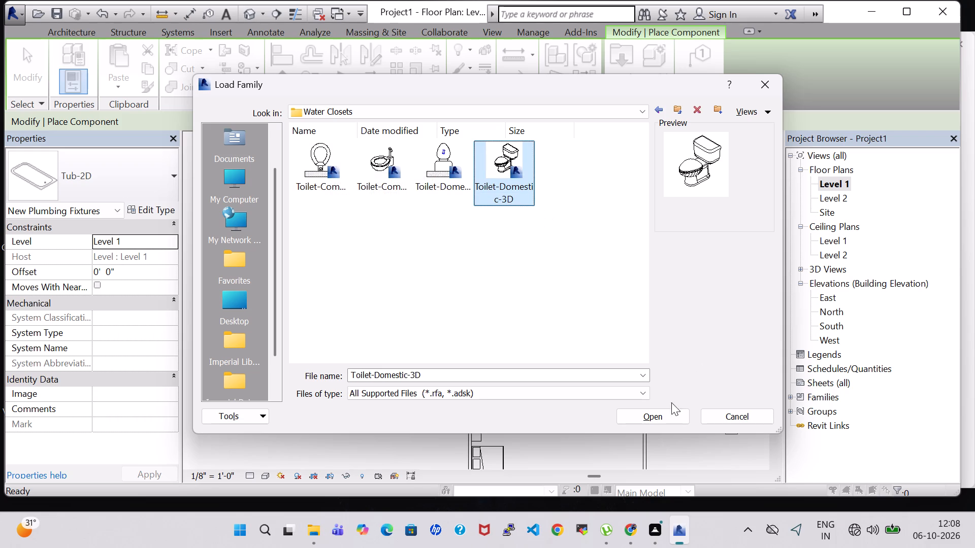
{"action": "left_click", "coordinate": [662, 418]}
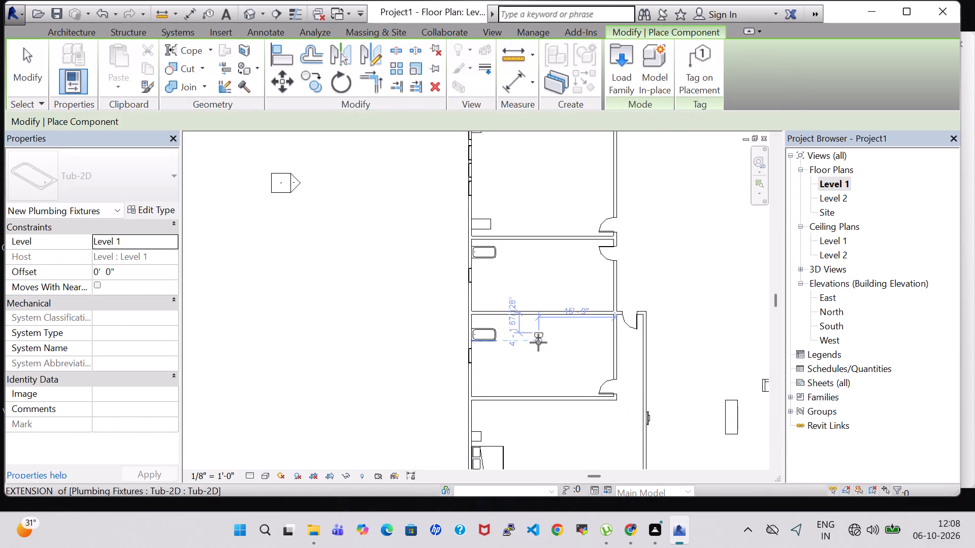
Place two Toilet-Domestic-3D fixtures back to back on the wall between the two tub rooms, about 18'-4" from the west wall.
{"action": "scroll", "coordinate": [544, 306], "scroll_direction": "up", "scroll_amount": 5}
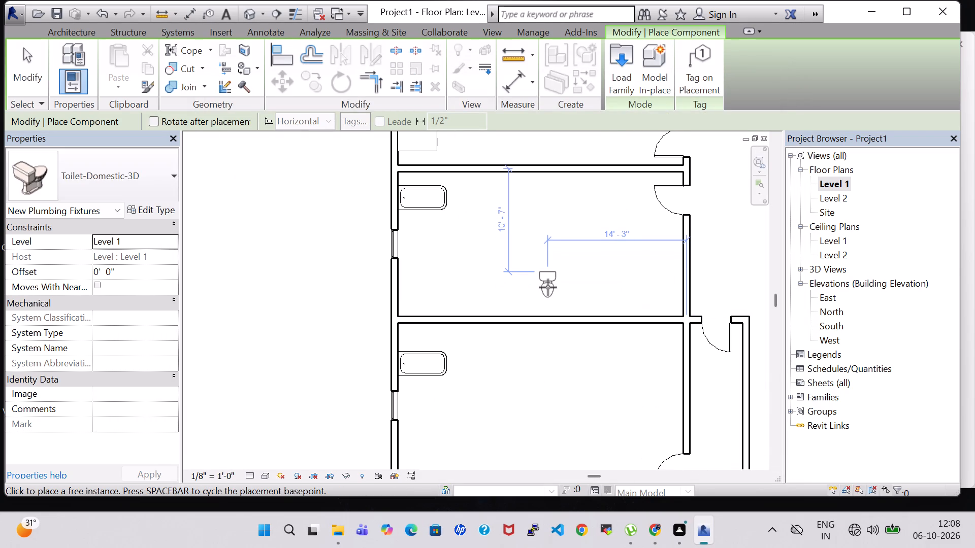
{"action": "key", "text": "space"}
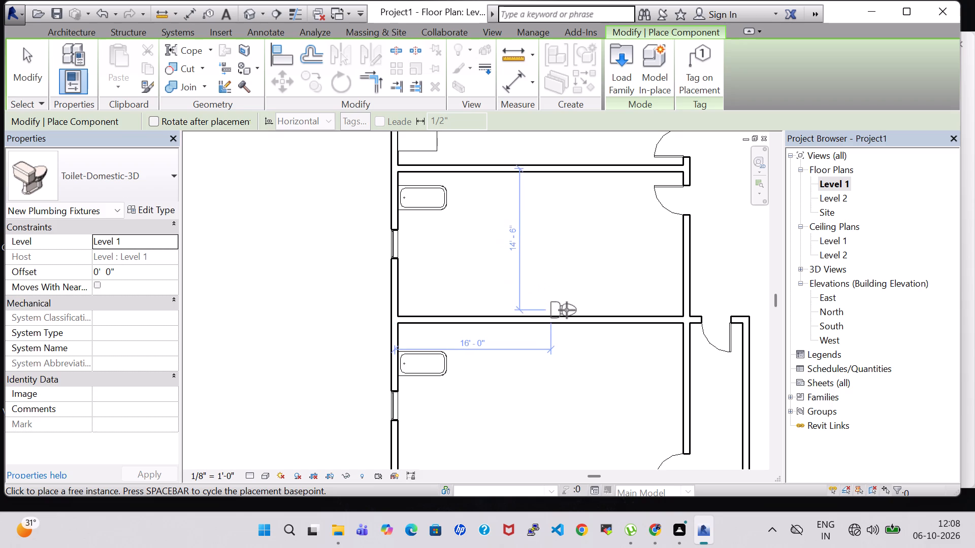
{"action": "key", "text": "space"}
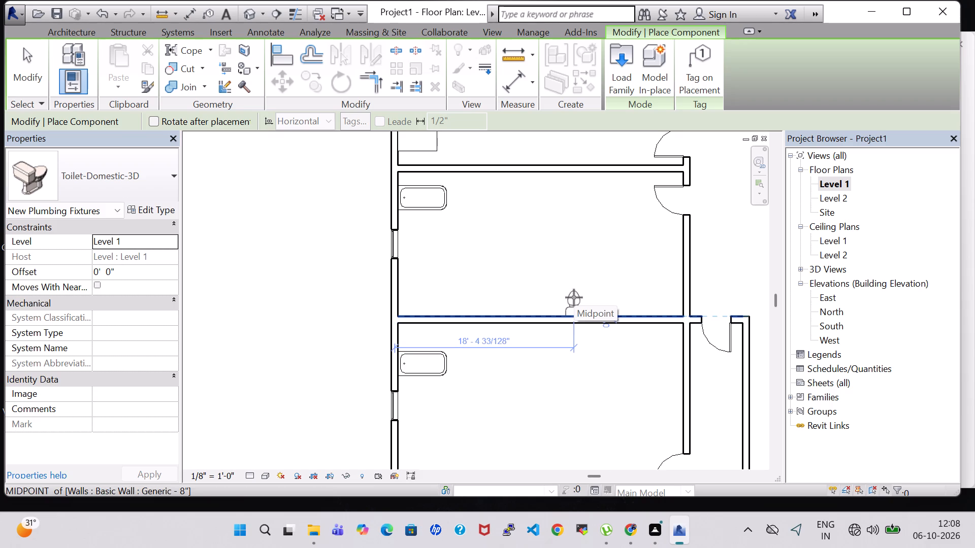
{"action": "left_click", "coordinate": [574, 297]}
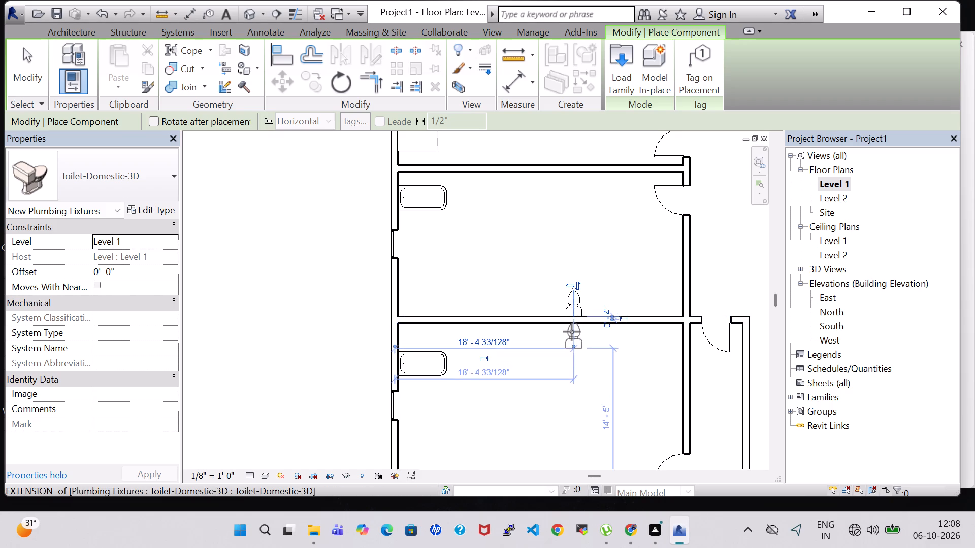
{"action": "key", "text": "space"}
{"action": "key", "text": "space"}
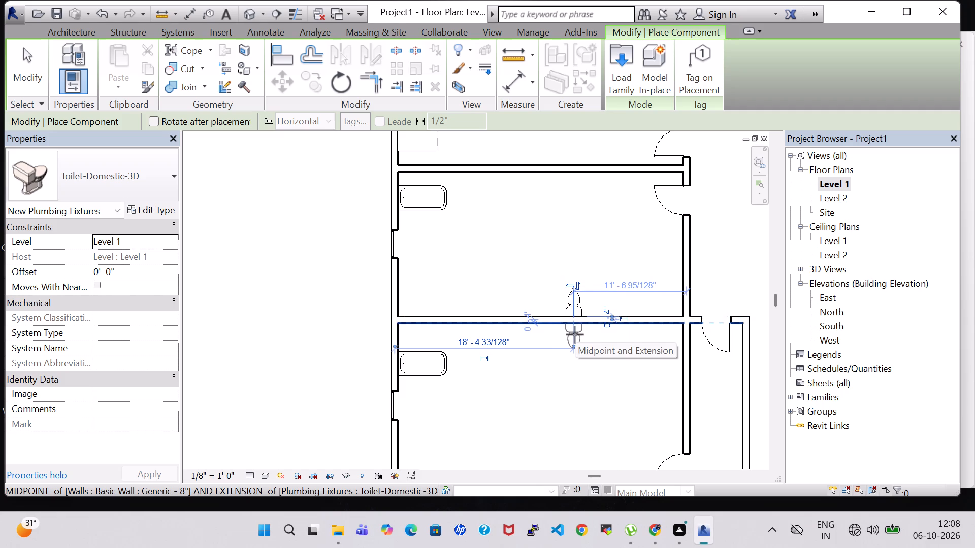
{"action": "left_click", "coordinate": [575, 334]}
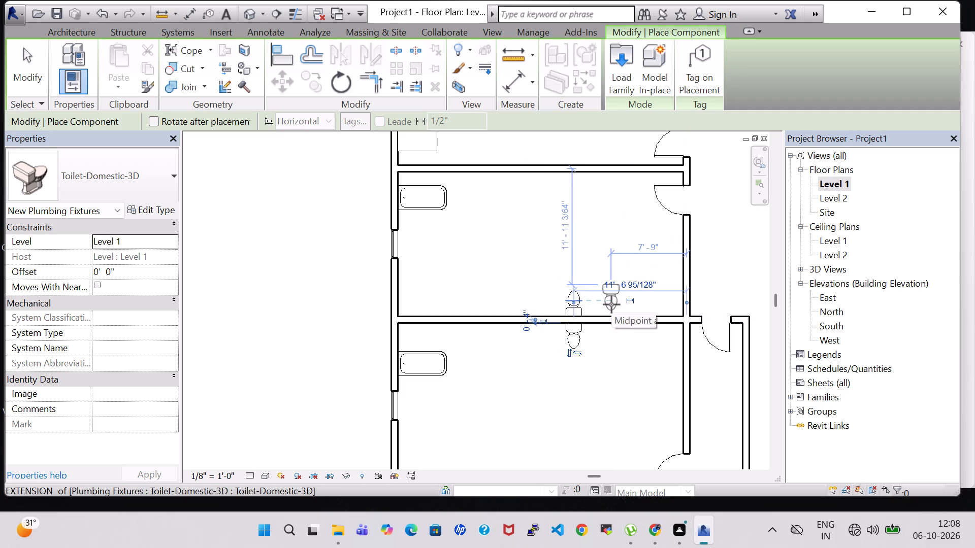
{"action": "key", "text": "Escape"}
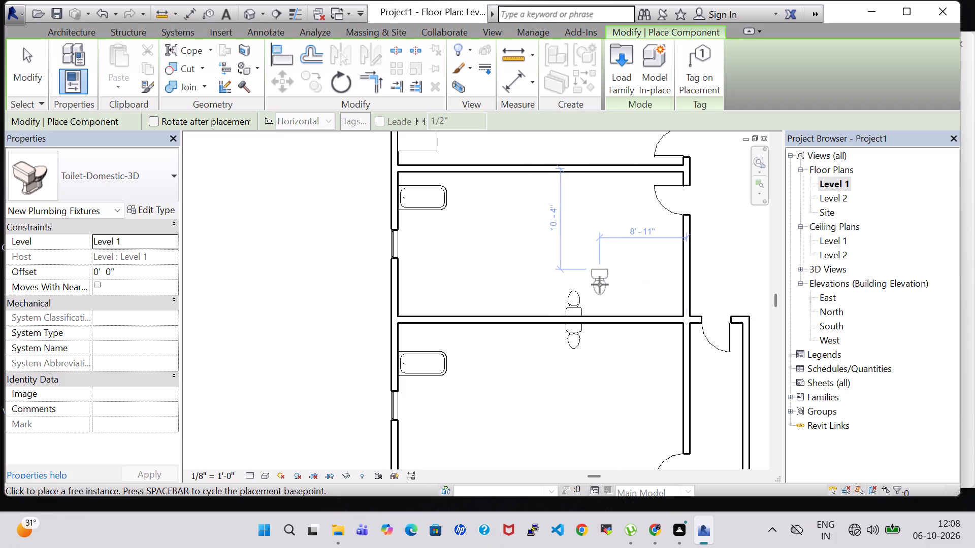
{"action": "key", "text": "Escape"}
Restart component placement and open the family library's Plumbing > Architectural > Fixtures > Sinks folder to load a sink.
{"action": "left_click", "coordinate": [150, 73]}
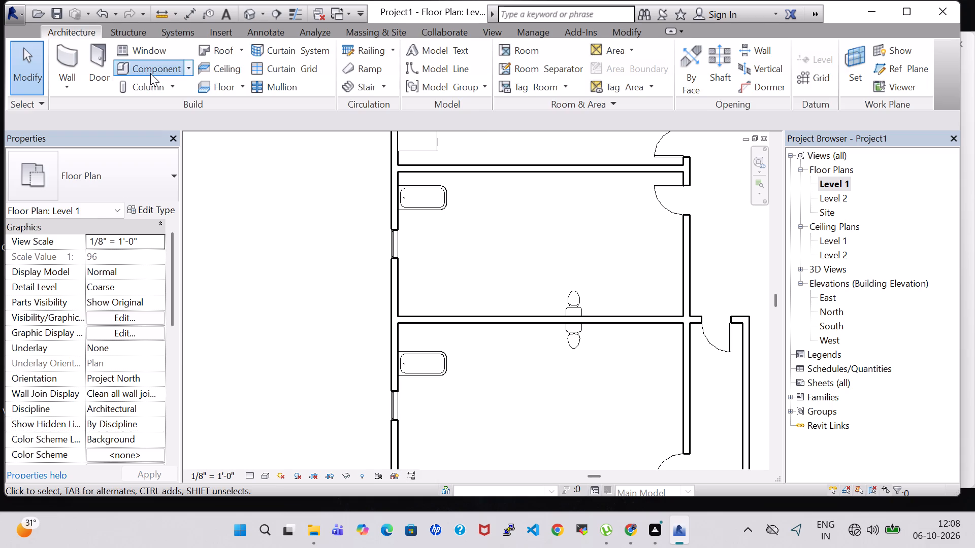
{"action": "left_click", "coordinate": [620, 77]}
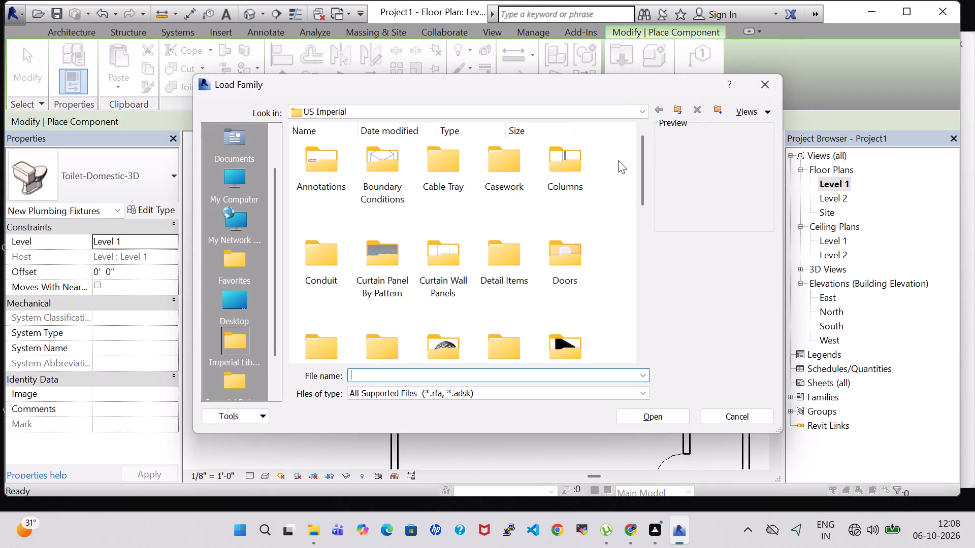
{"action": "scroll", "coordinate": [599, 237], "scroll_direction": "down", "scroll_amount": 1}
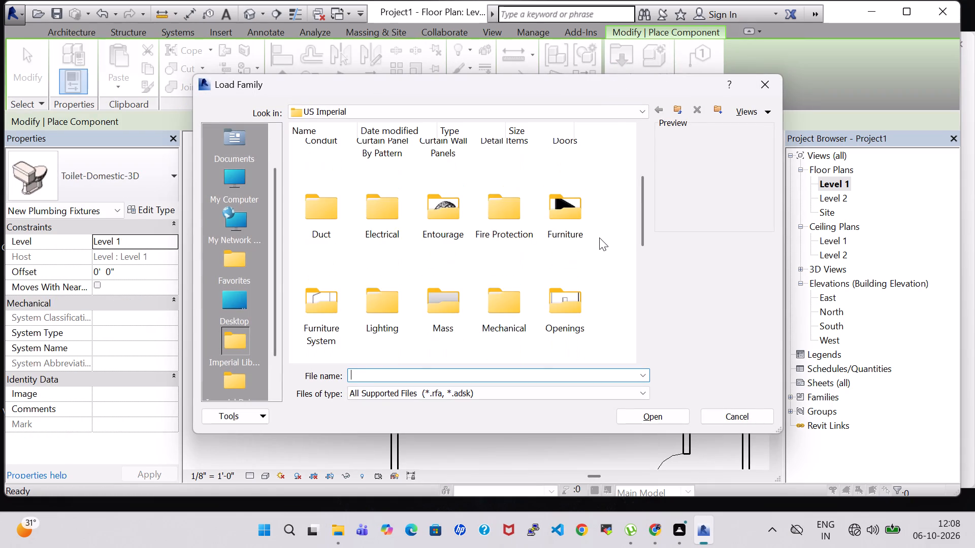
{"action": "scroll", "coordinate": [599, 238], "scroll_direction": "down", "scroll_amount": 2}
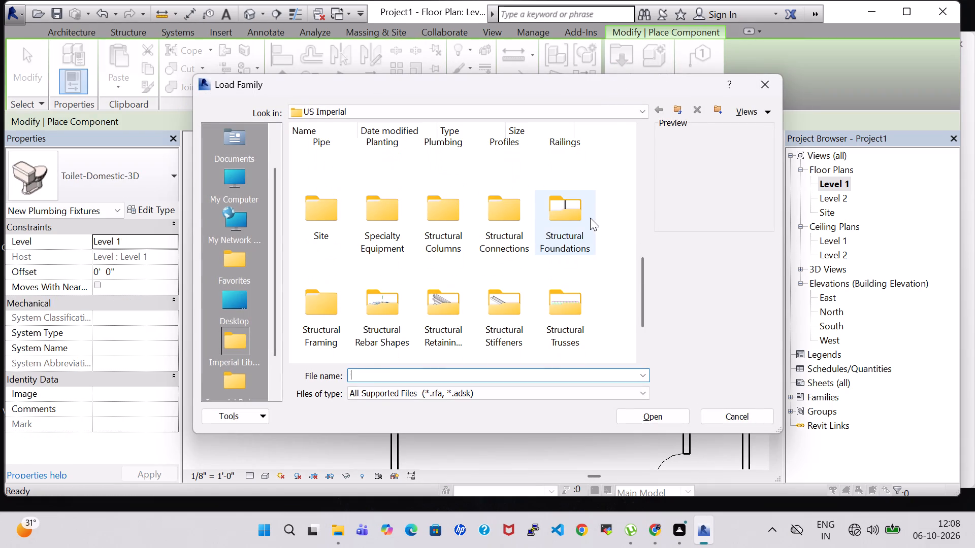
{"action": "scroll", "coordinate": [451, 308], "scroll_direction": "down", "scroll_amount": 3}
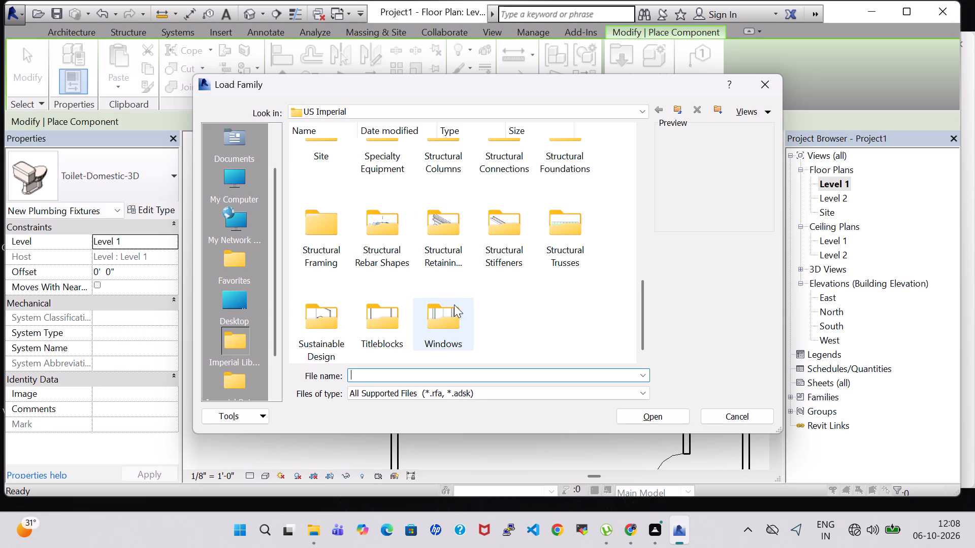
{"action": "scroll", "coordinate": [467, 282], "scroll_direction": "up", "scroll_amount": 1}
{"action": "double_click", "coordinate": [444, 192]}
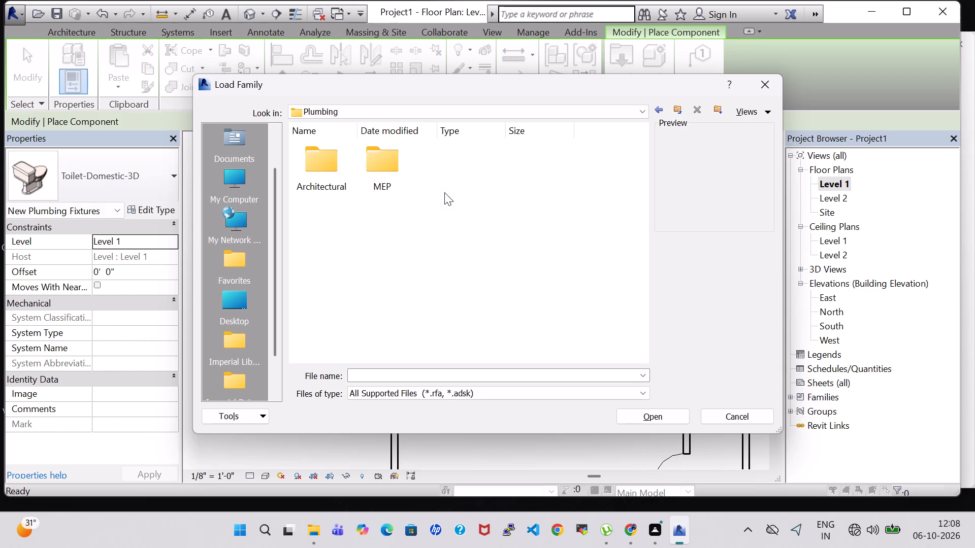
{"action": "double_click", "coordinate": [330, 168]}
{"action": "double_click", "coordinate": [328, 178]}
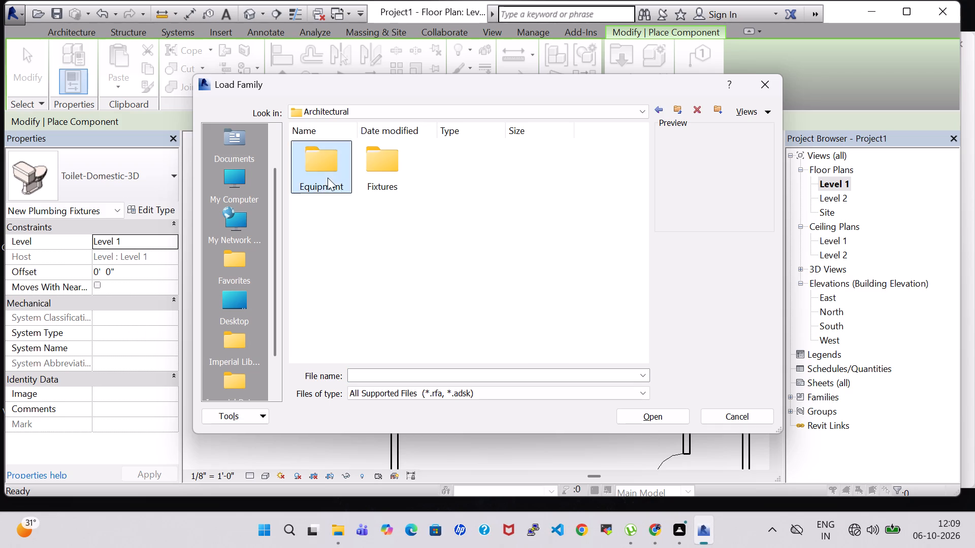
{"action": "left_click", "coordinate": [659, 111]}
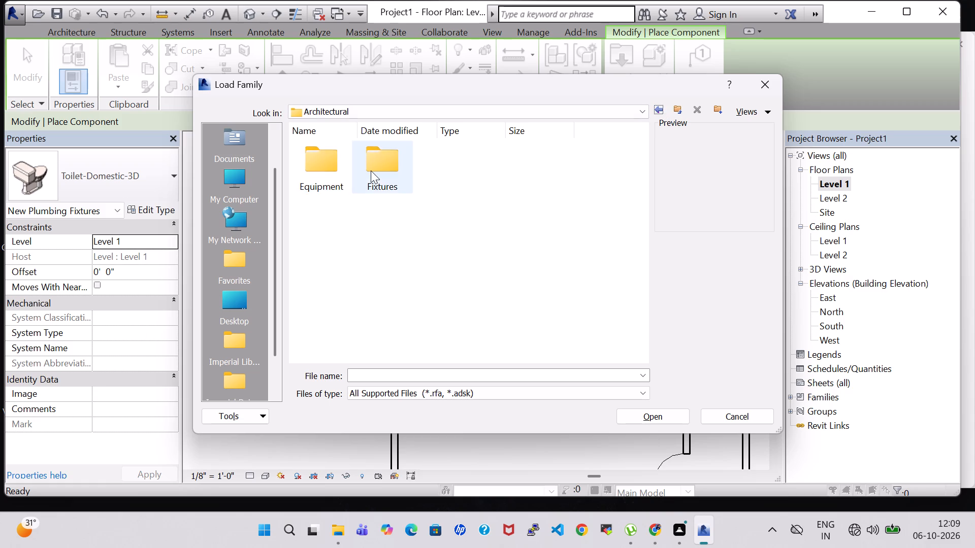
{"action": "double_click", "coordinate": [371, 170]}
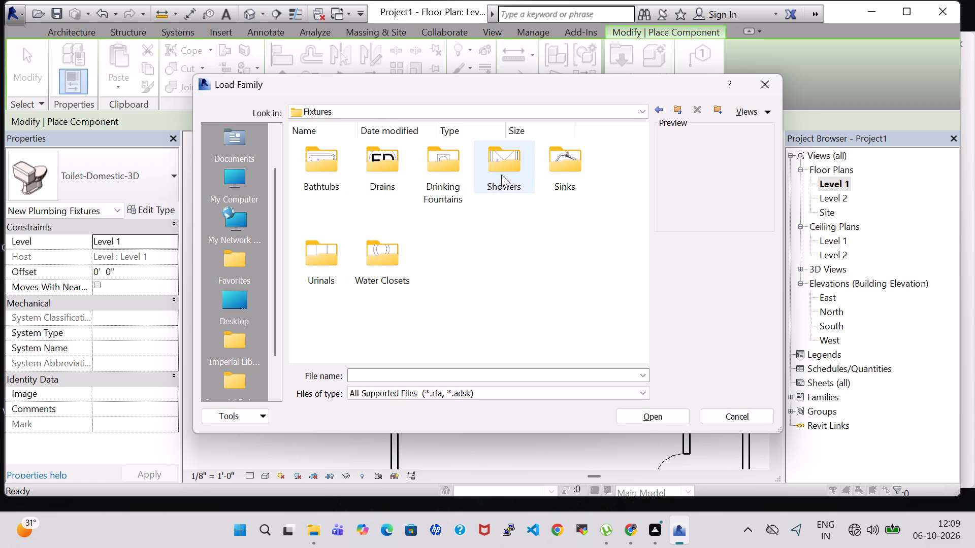
{"action": "double_click", "coordinate": [560, 176]}
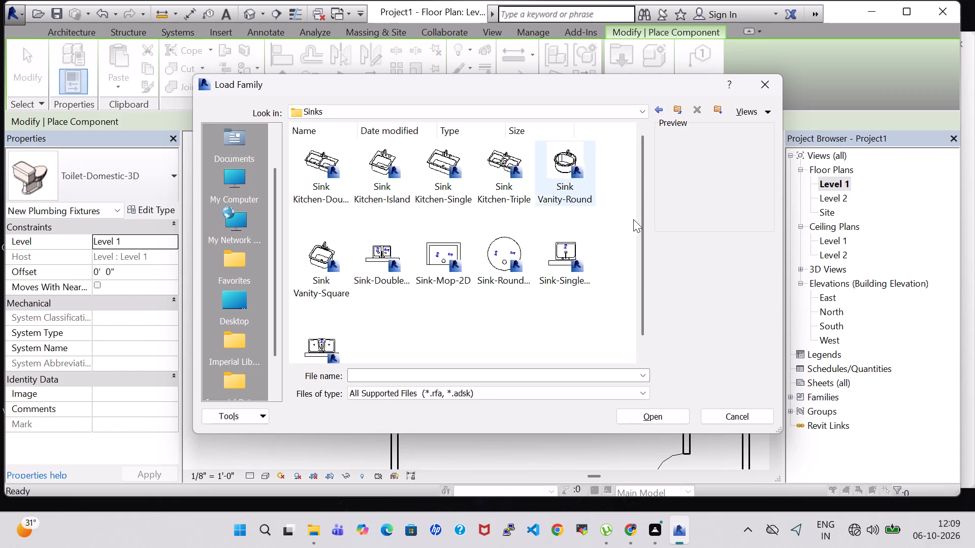
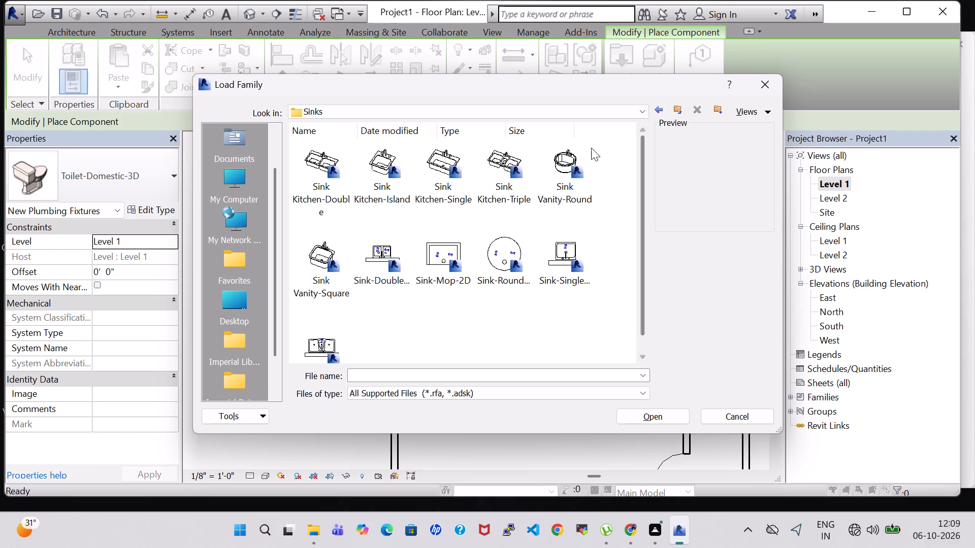
Load the Sink Vanity-Round family from the Sinks folder.
{"action": "left_click", "coordinate": [565, 156]}
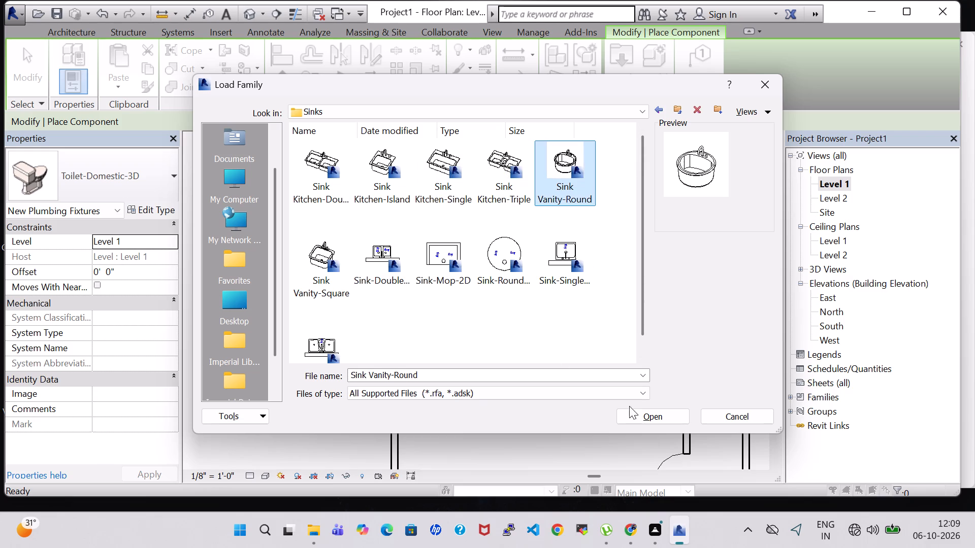
{"action": "left_click", "coordinate": [655, 414]}
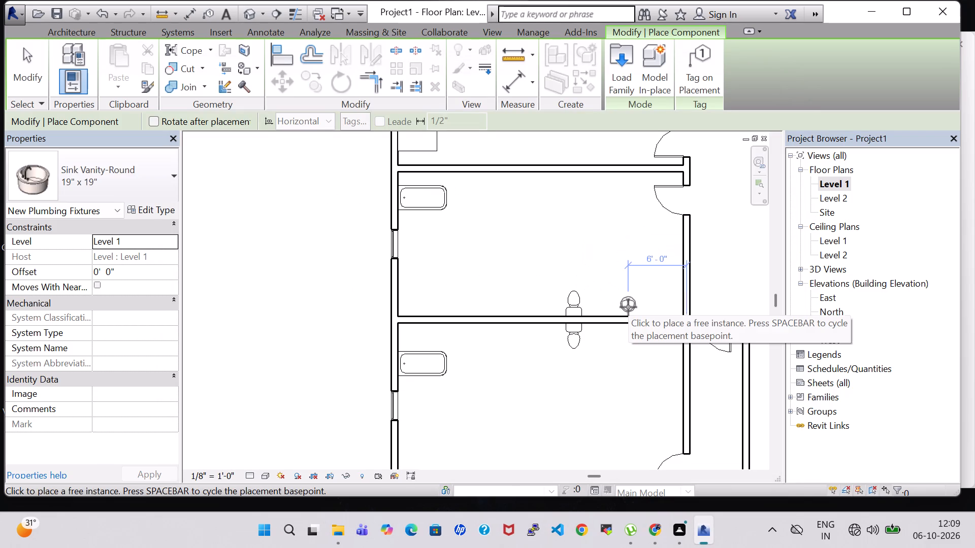
Place two 19" x 19" Sink Vanity-Round fixtures back to back on the wall between the tub rooms, about 6'-2" from their east wall.
{"action": "scroll", "coordinate": [628, 307], "scroll_direction": "up", "scroll_amount": 5}
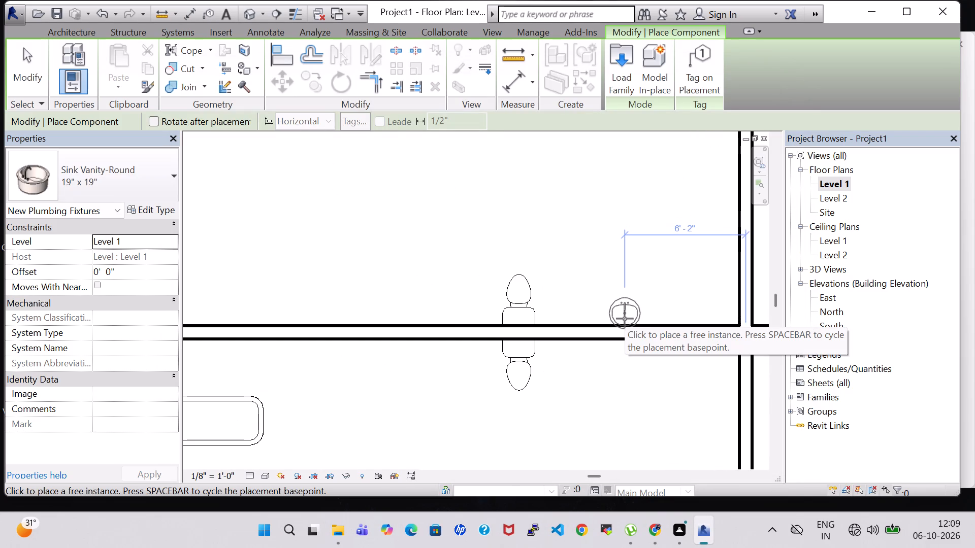
{"action": "key", "text": "space"}
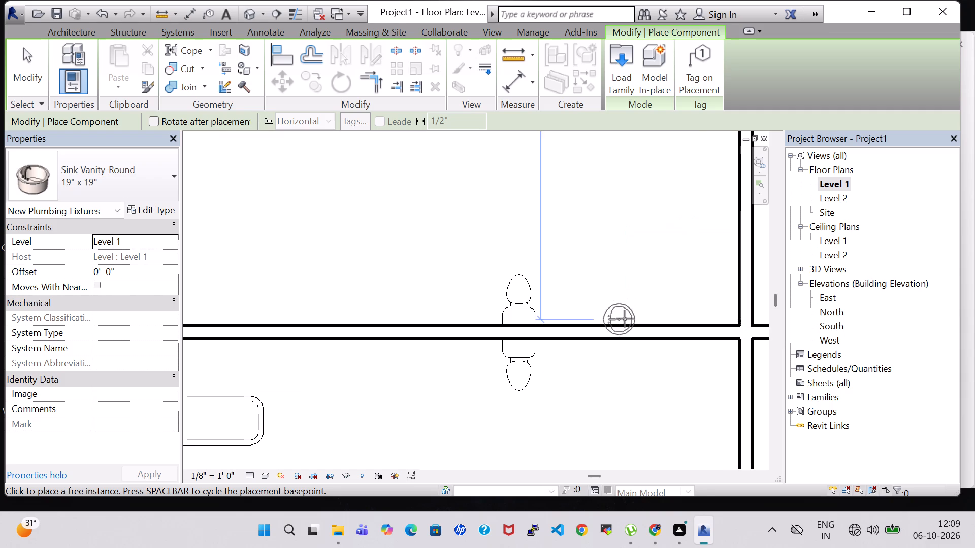
{"action": "key", "text": "space"}
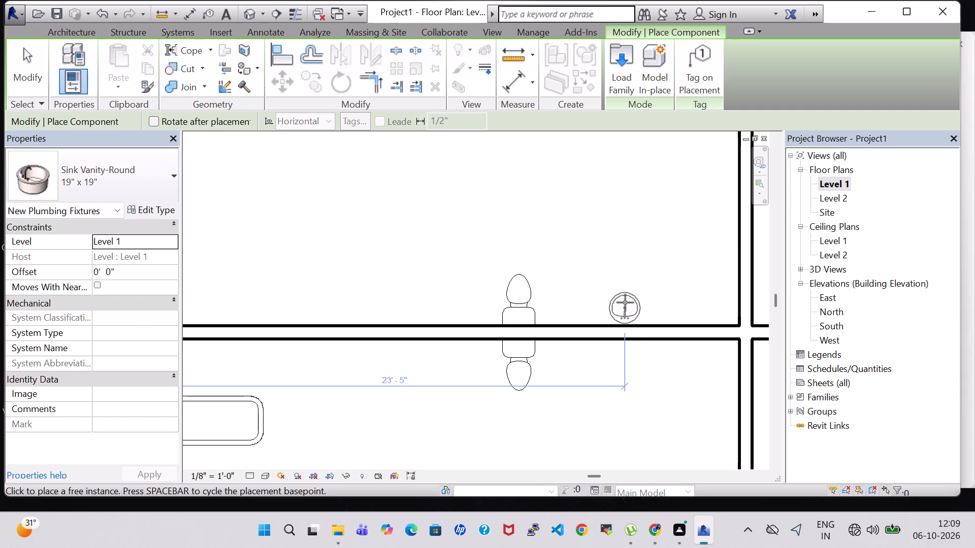
{"action": "left_click", "coordinate": [625, 302]}
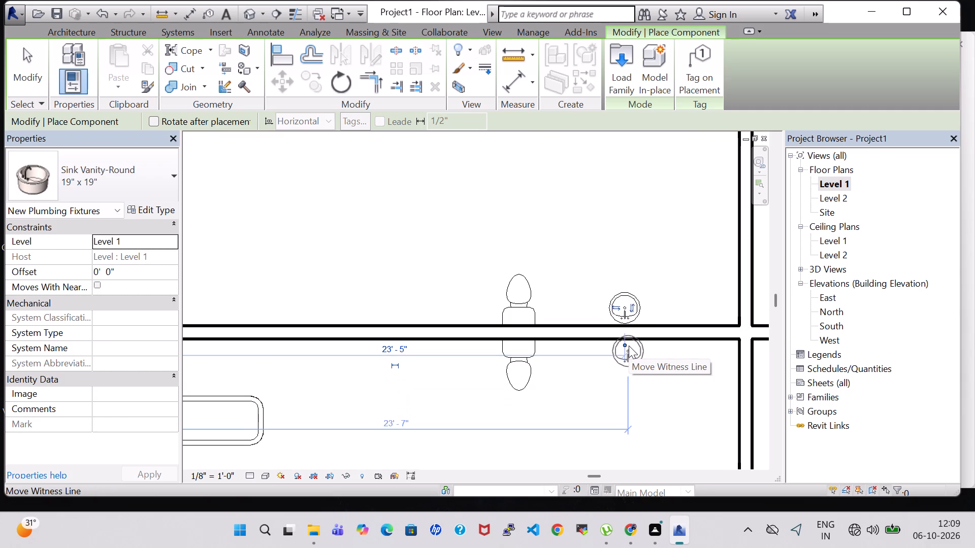
{"action": "key", "text": "space"}
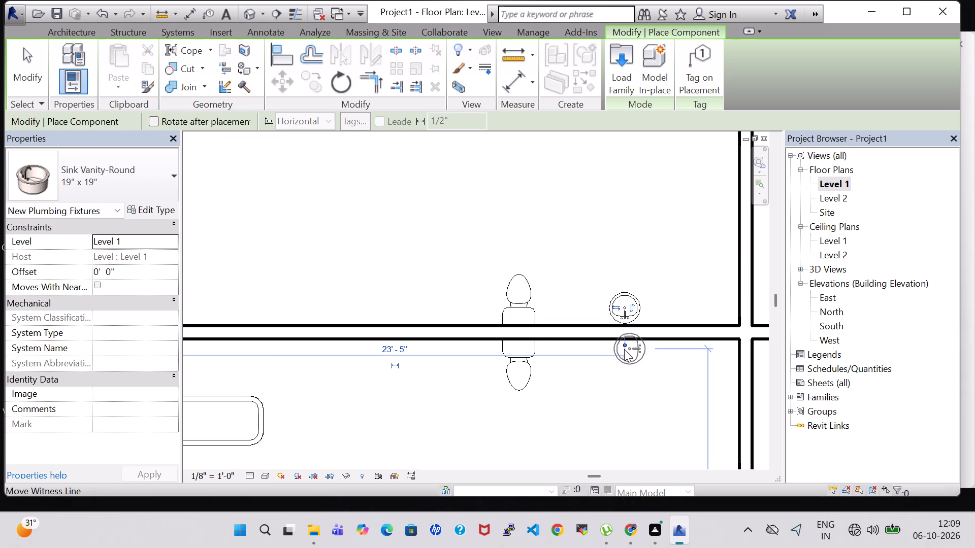
{"action": "key", "text": "space"}
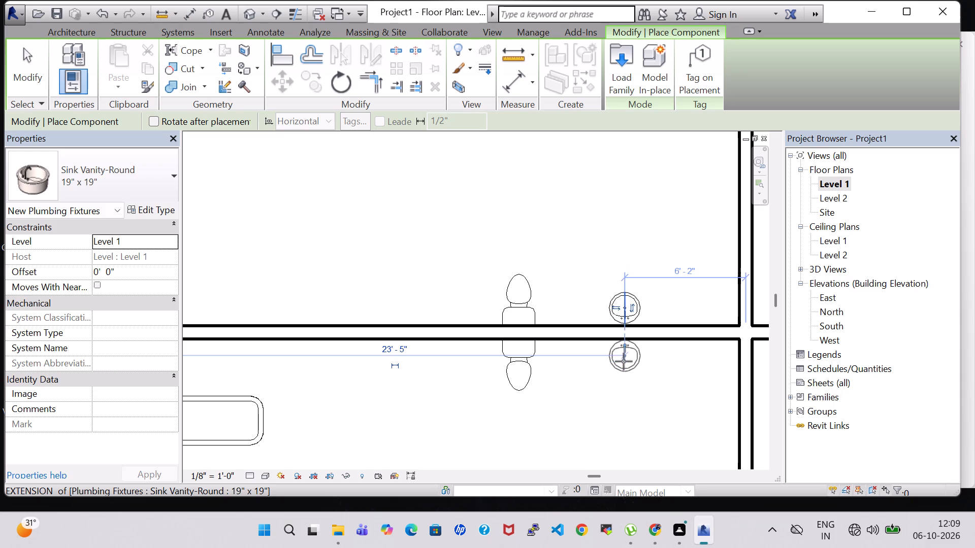
{"action": "left_click", "coordinate": [624, 362]}
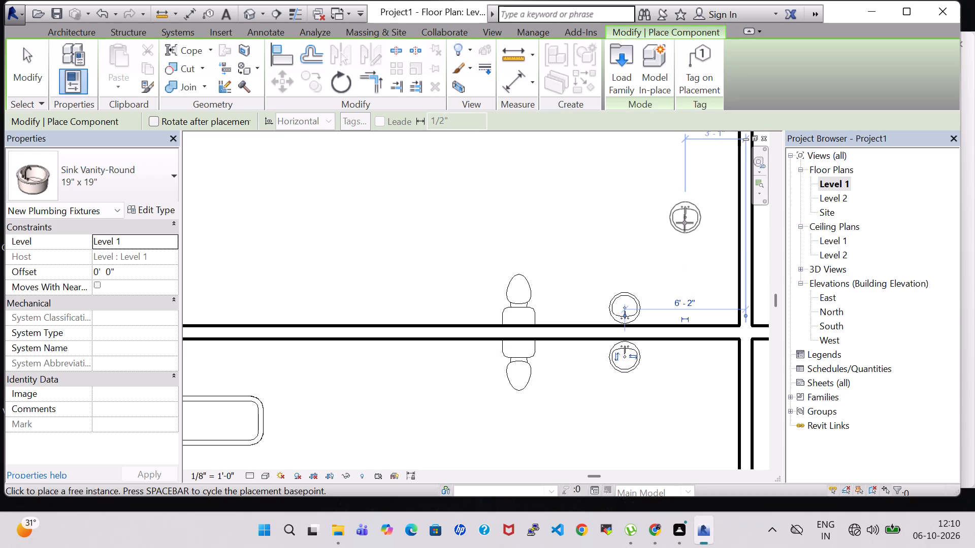
{"action": "key", "text": "Escape"}
{"action": "key", "text": "Escape"}
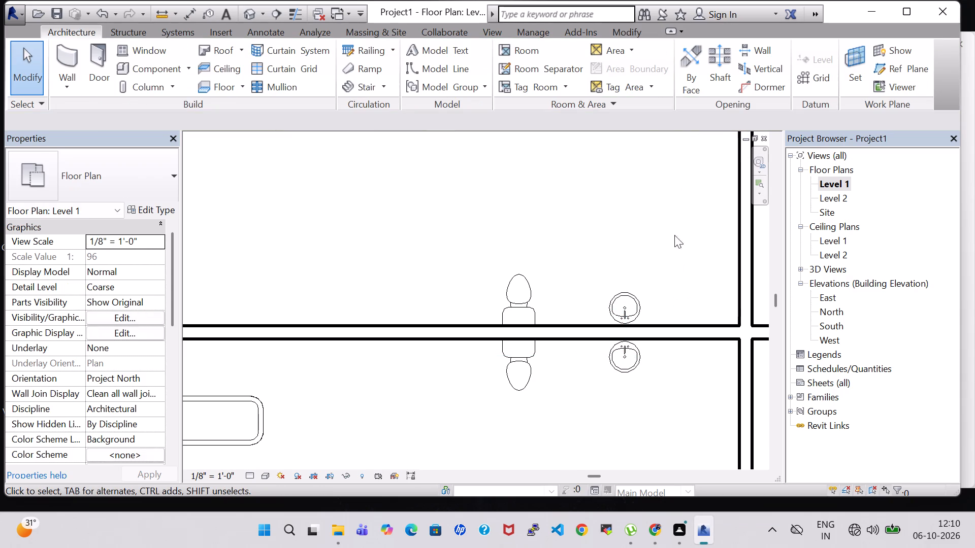
Start placing another component and look through the US Imperial family library folders for the category to load from.
{"action": "scroll", "coordinate": [592, 267], "scroll_direction": "down", "scroll_amount": 4}
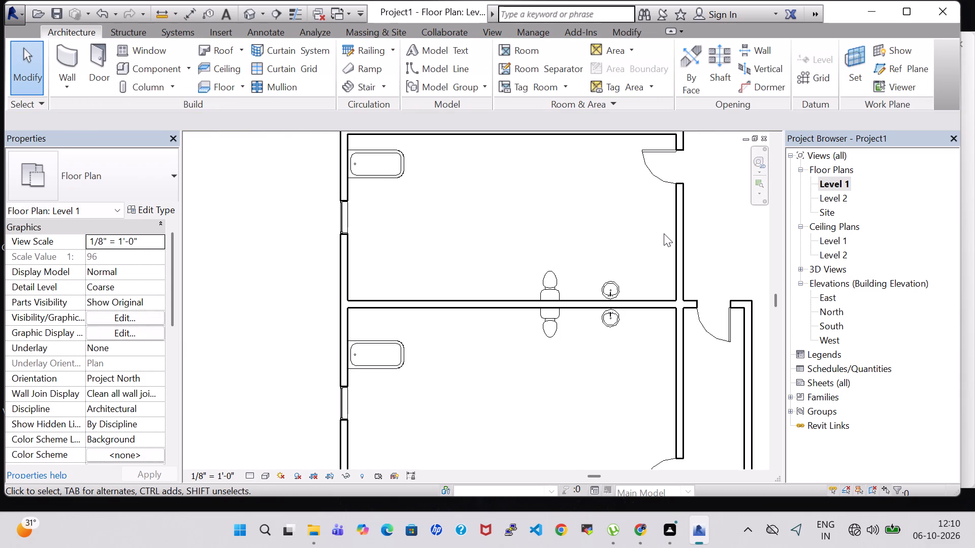
{"action": "scroll", "coordinate": [595, 319], "scroll_direction": "down", "scroll_amount": 2}
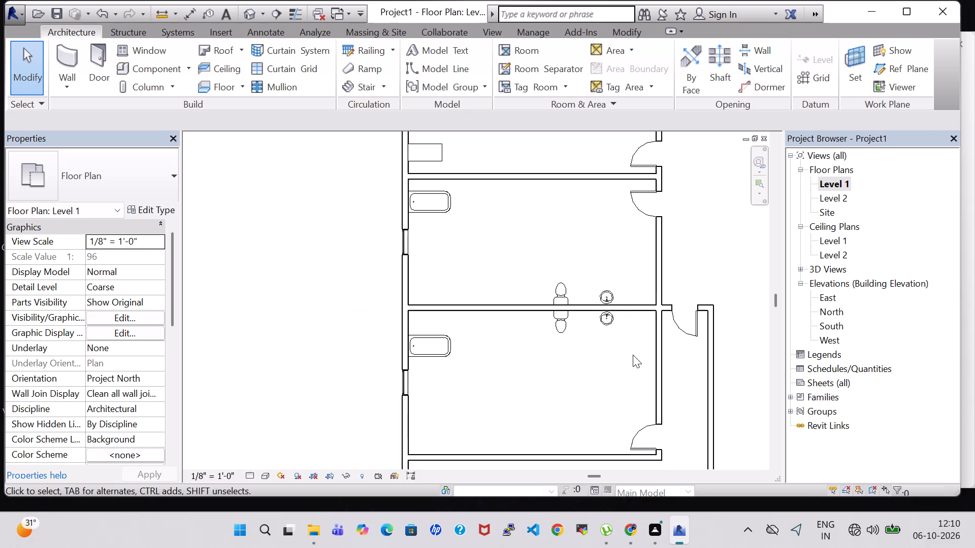
{"action": "scroll", "coordinate": [631, 354], "scroll_direction": "down", "scroll_amount": 1}
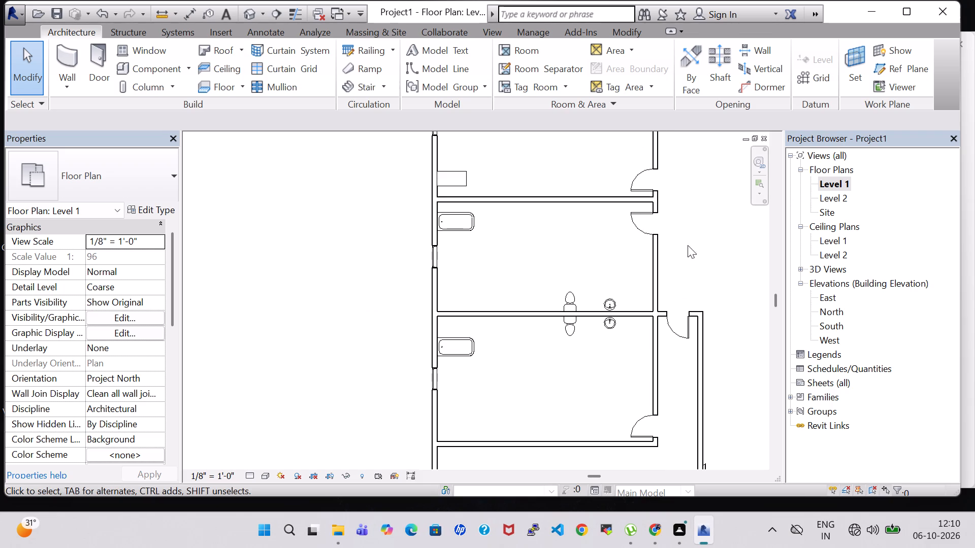
{"action": "scroll", "coordinate": [712, 242], "scroll_direction": "down", "scroll_amount": 2}
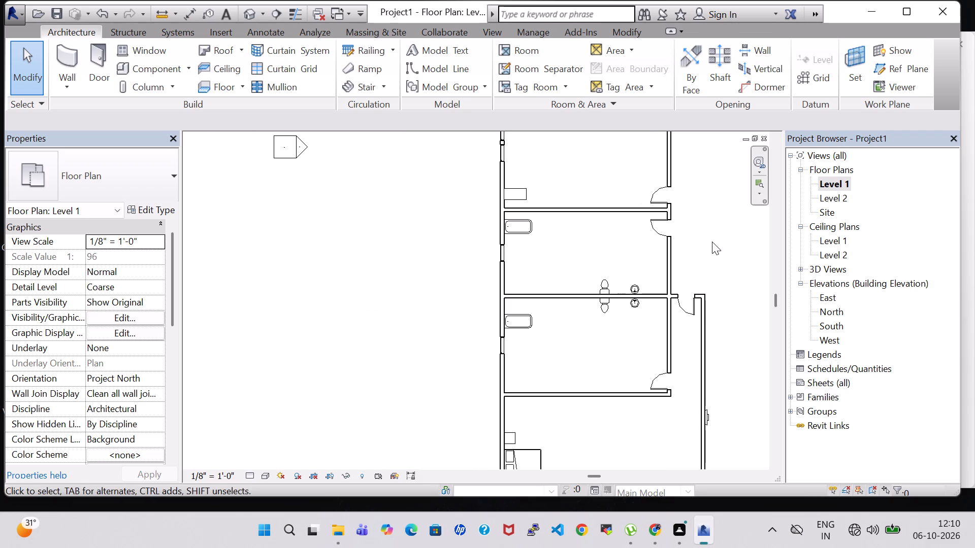
{"action": "scroll", "coordinate": [712, 242], "scroll_direction": "down", "scroll_amount": 2}
{"action": "middle_click_drag", "start_coordinate": [733, 247], "coordinate": [512, 241]}
{"action": "scroll", "coordinate": [512, 241], "scroll_direction": "down", "scroll_amount": 2}
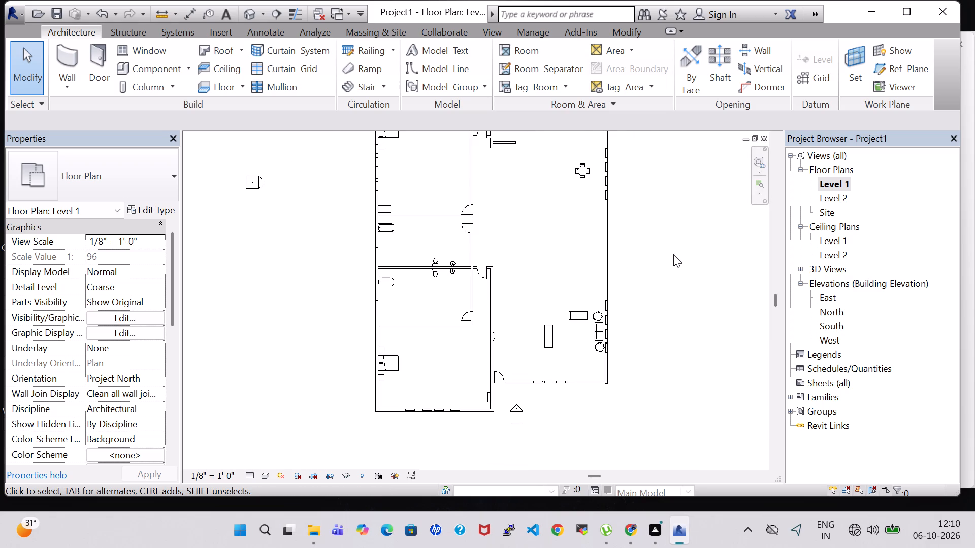
{"action": "middle_click_drag", "start_coordinate": [664, 251], "coordinate": [663, 314]}
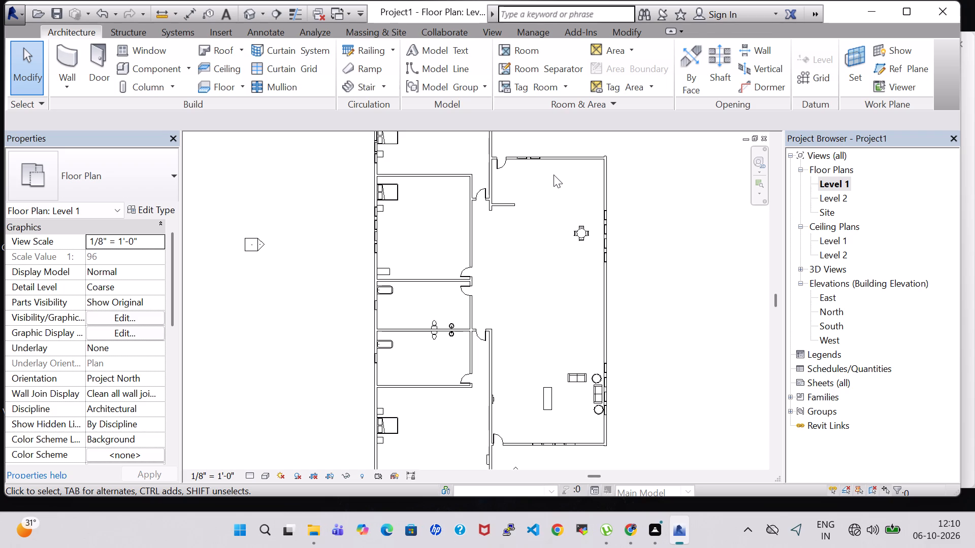
{"action": "left_click", "coordinate": [150, 64]}
{"action": "left_click", "coordinate": [633, 67]}
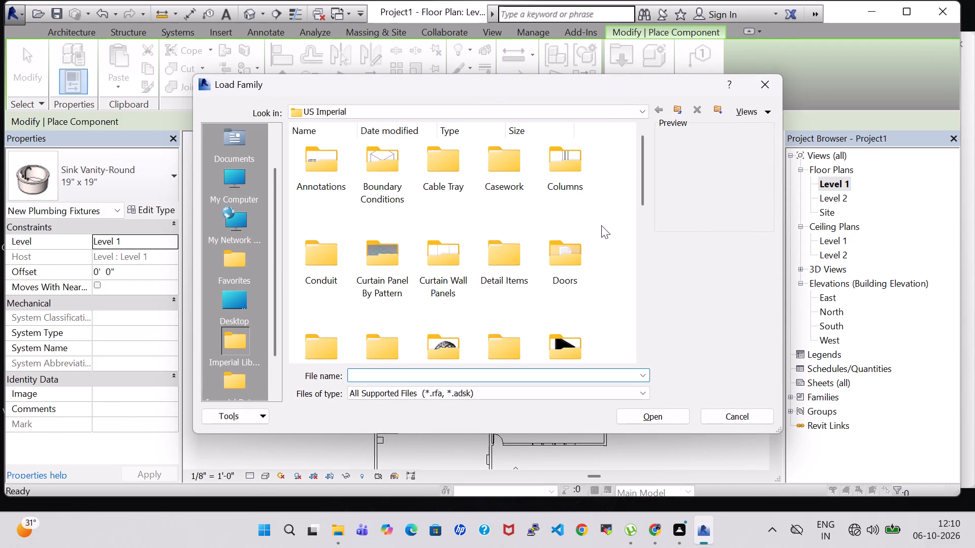
{"action": "scroll", "coordinate": [590, 291], "scroll_direction": "down", "scroll_amount": 1}
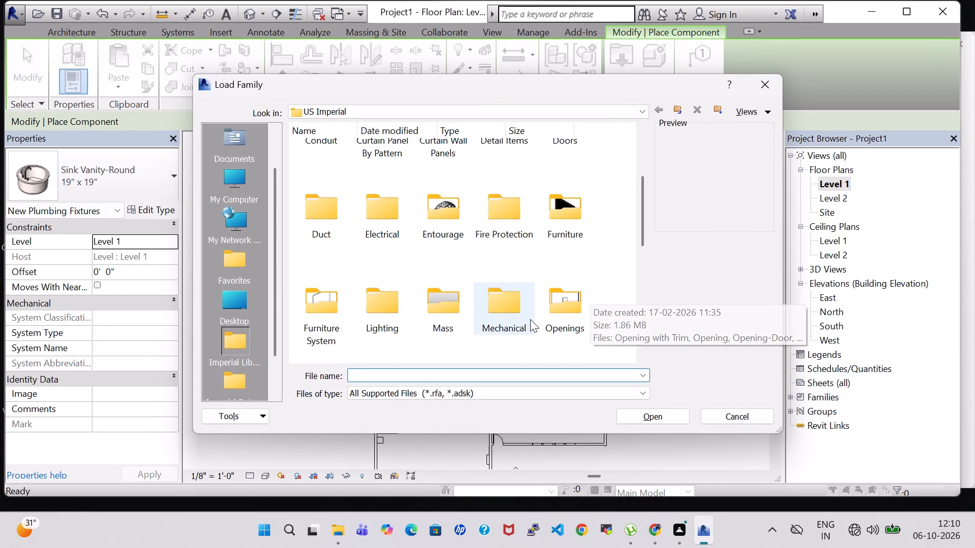
{"action": "scroll", "coordinate": [598, 270], "scroll_direction": "up", "scroll_amount": 1}
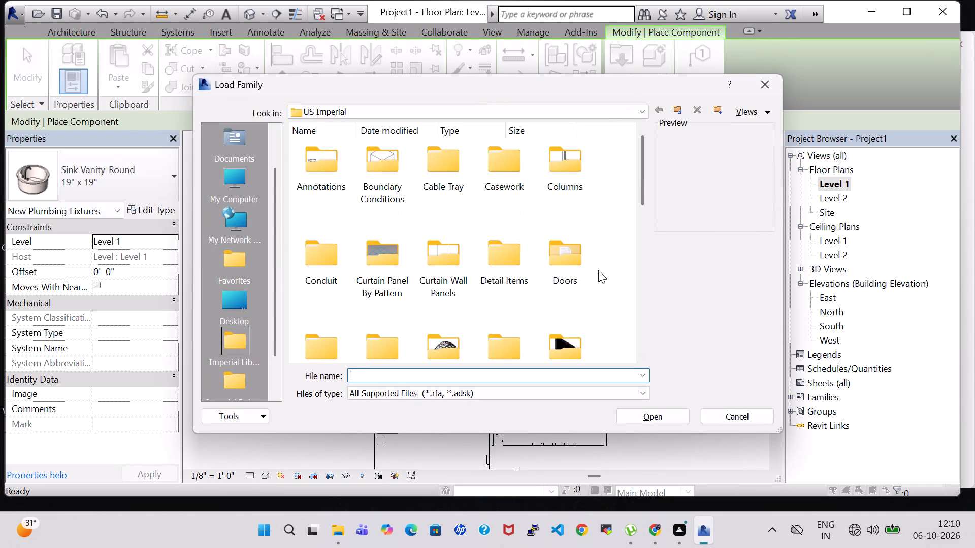
{"action": "scroll", "coordinate": [598, 270], "scroll_direction": "up", "scroll_amount": 1}
{"action": "scroll", "coordinate": [598, 270], "scroll_direction": "down", "scroll_amount": 7}
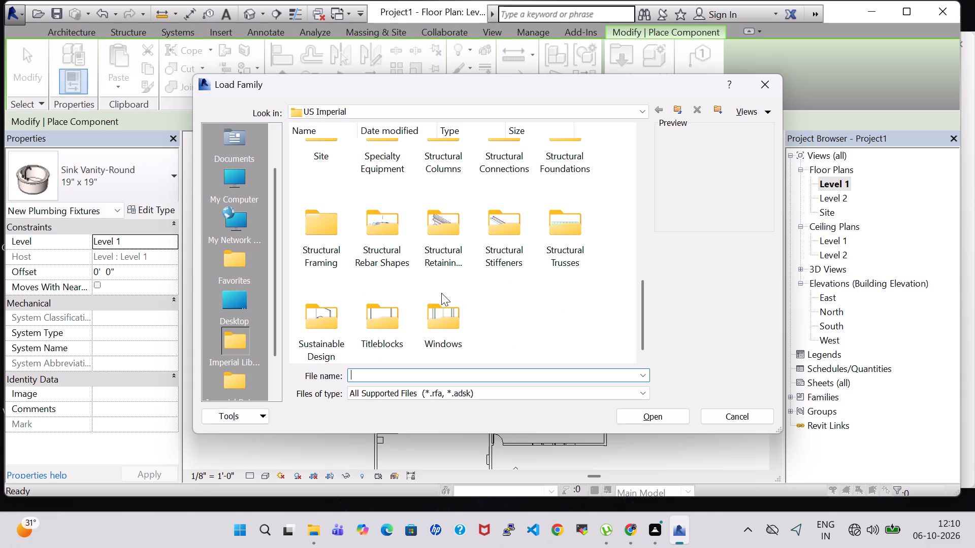
{"action": "scroll", "coordinate": [441, 288], "scroll_direction": "up", "scroll_amount": 5}
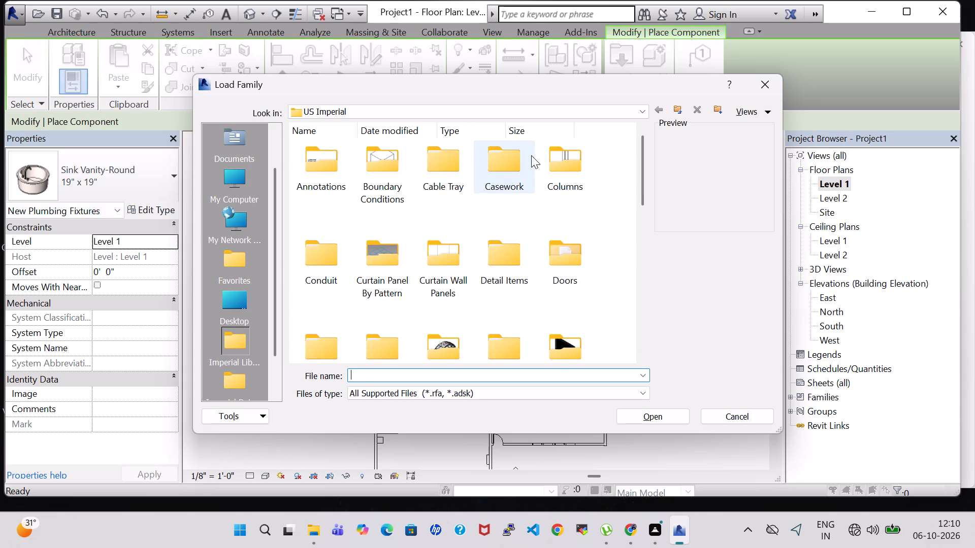
{"action": "scroll", "coordinate": [531, 156], "scroll_direction": "down", "scroll_amount": 1}
{"action": "scroll", "coordinate": [420, 216], "scroll_direction": "down", "scroll_amount": 1}
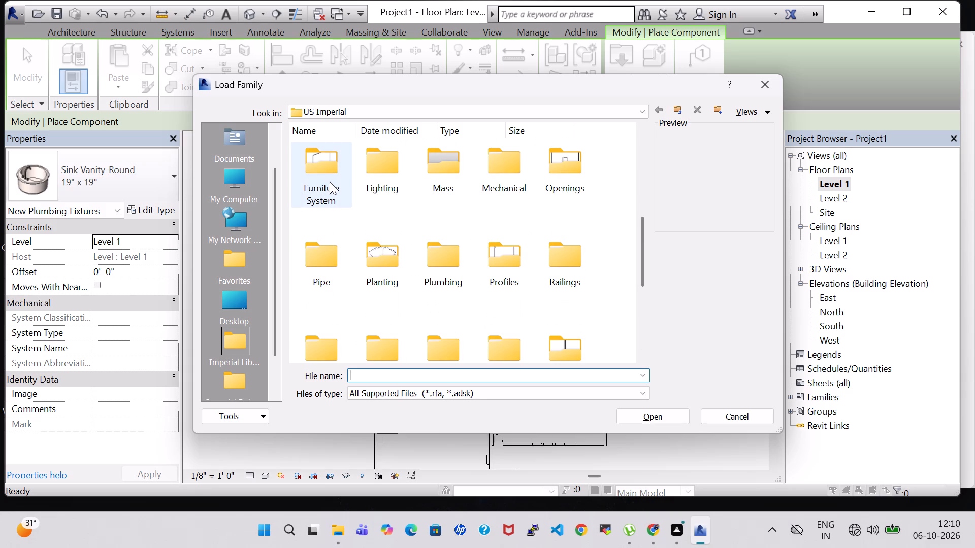
{"action": "scroll", "coordinate": [505, 214], "scroll_direction": "down", "scroll_amount": 1}
{"action": "scroll", "coordinate": [555, 263], "scroll_direction": "up", "scroll_amount": 3}
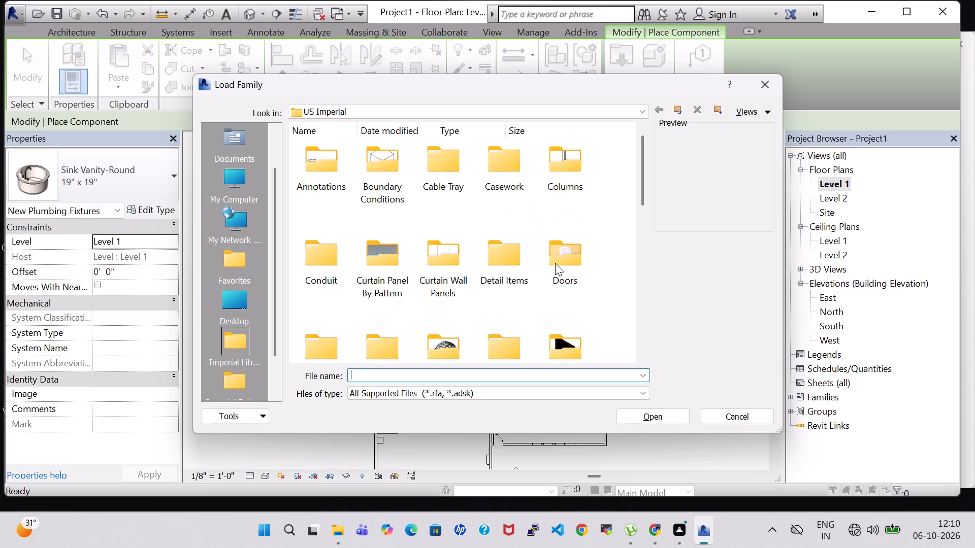
{"action": "scroll", "coordinate": [556, 260], "scroll_direction": "up", "scroll_amount": 2}
{"action": "scroll", "coordinate": [556, 258], "scroll_direction": "down", "scroll_amount": 2}
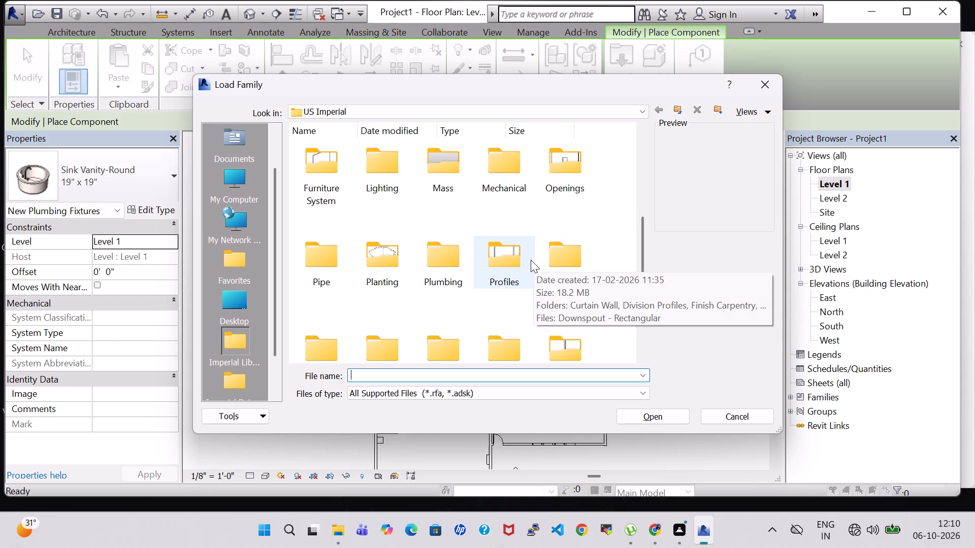
{"action": "scroll", "coordinate": [484, 266], "scroll_direction": "up", "scroll_amount": 2}
{"action": "scroll", "coordinate": [514, 241], "scroll_direction": "down", "scroll_amount": 1}
Load the Refrigerator family from the library's Specialty Equipment > Domestic folder.
{"action": "left_click", "coordinate": [464, 291]}
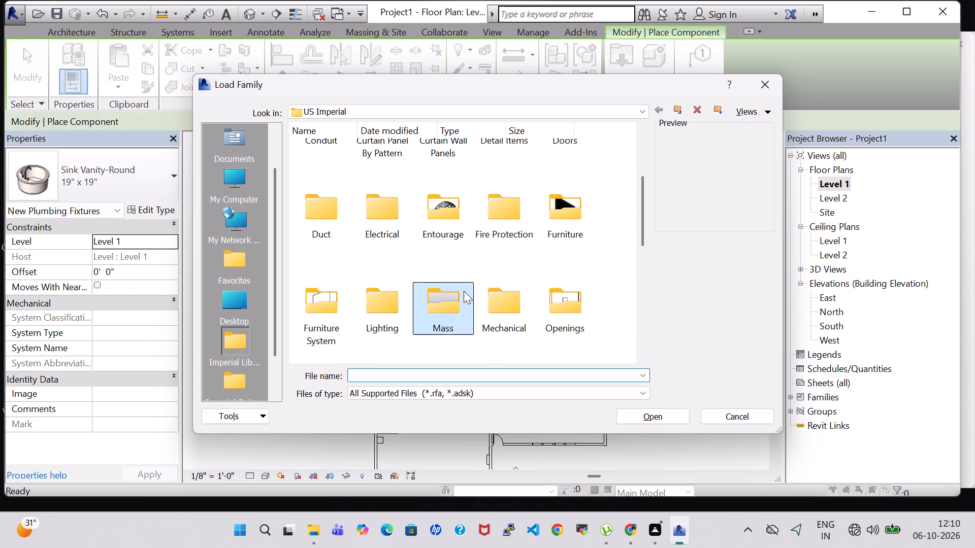
{"action": "key", "text": "s"}
{"action": "double_click", "coordinate": [398, 181]}
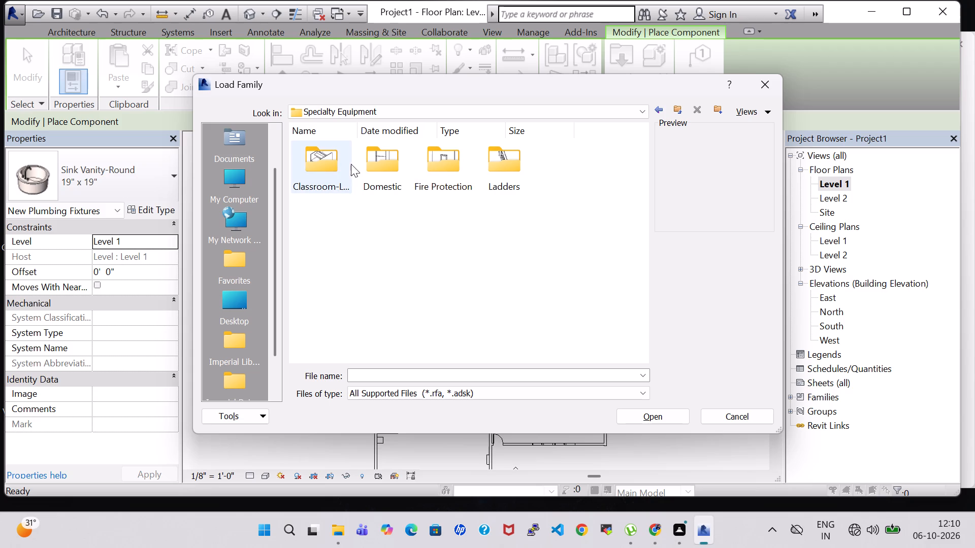
{"action": "double_click", "coordinate": [409, 178]}
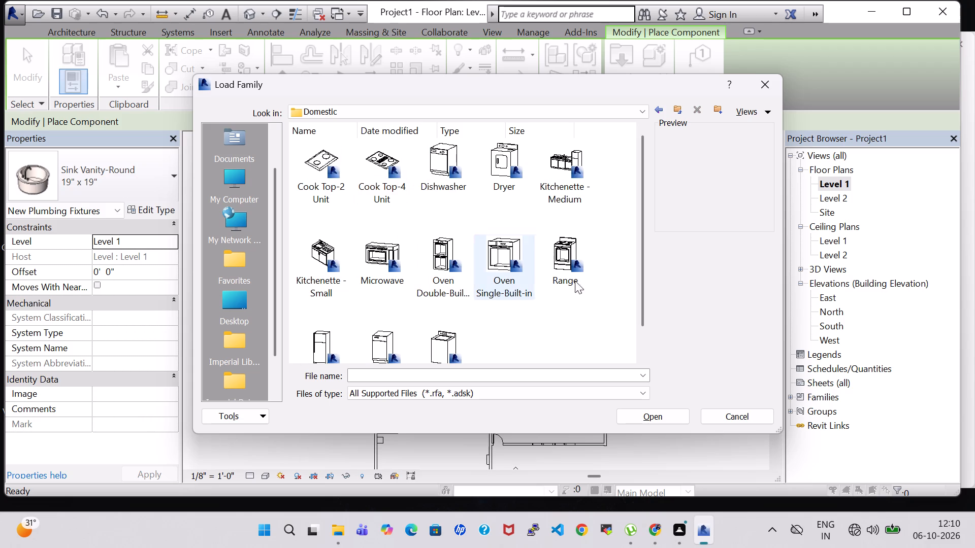
{"action": "scroll", "coordinate": [590, 198], "scroll_direction": "down", "scroll_amount": 1}
{"action": "scroll", "coordinate": [590, 198], "scroll_direction": "up", "scroll_amount": 1}
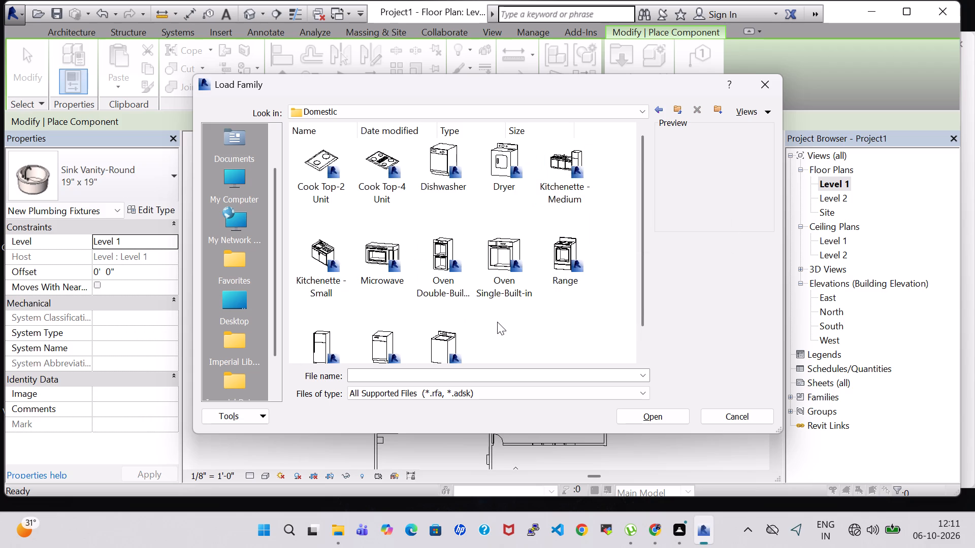
{"action": "scroll", "coordinate": [497, 322], "scroll_direction": "down", "scroll_amount": 1}
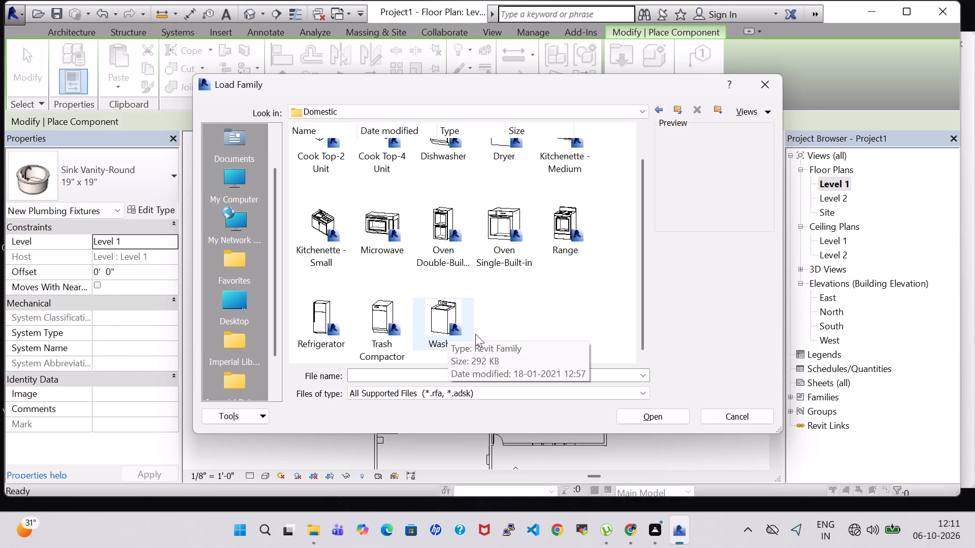
{"action": "left_click", "coordinate": [312, 320]}
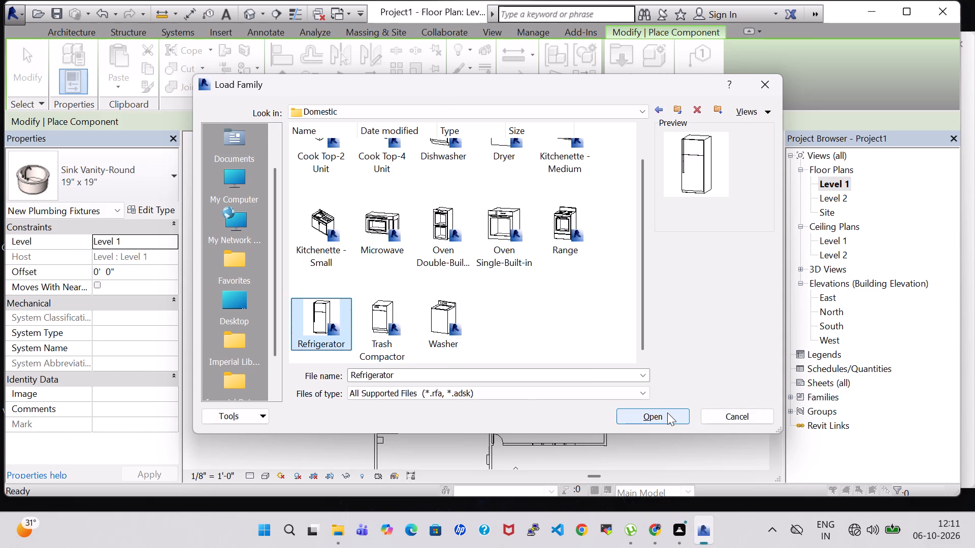
{"action": "left_click", "coordinate": [667, 413]}
Place a 30" x 32" RH Refrigerator against the short wall stub in the northeast area, about 30'-10" from the east exterior wall.
{"action": "scroll", "coordinate": [507, 194], "scroll_direction": "up", "scroll_amount": 3}
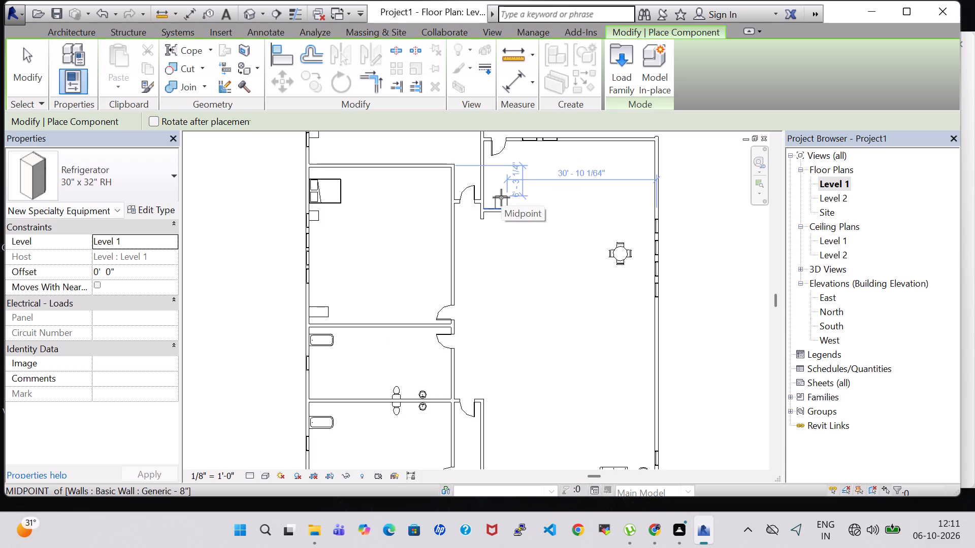
{"action": "left_click", "coordinate": [501, 197]}
{"action": "key", "text": "Escape"}
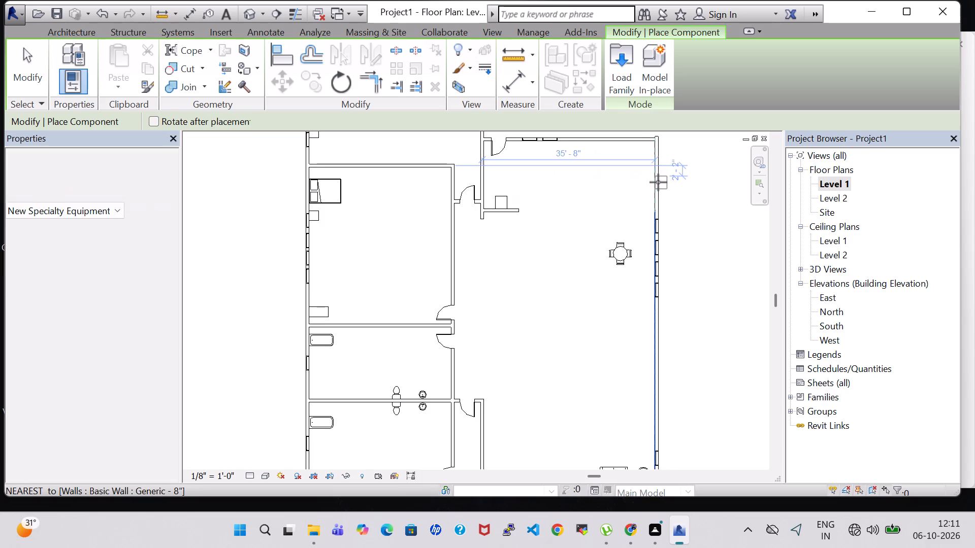
{"action": "key", "text": "Escape"}
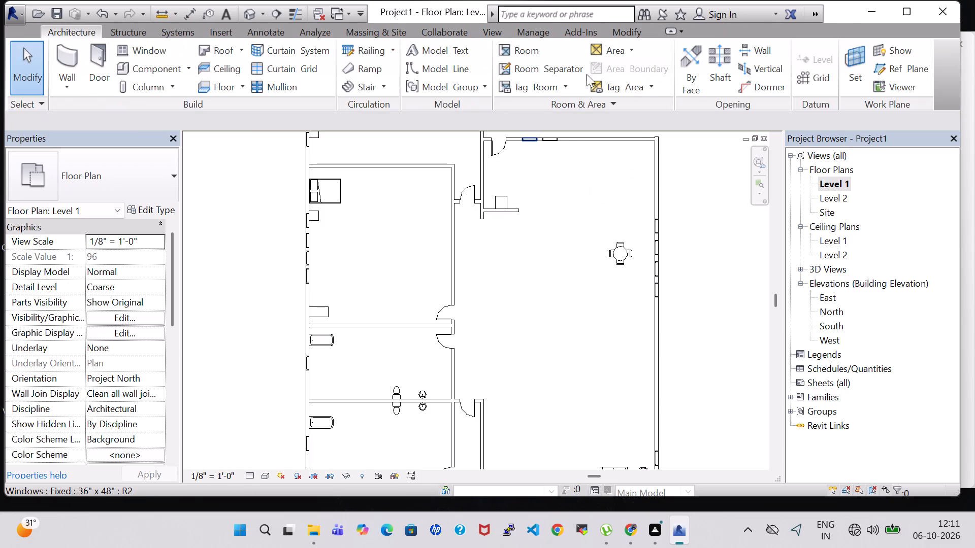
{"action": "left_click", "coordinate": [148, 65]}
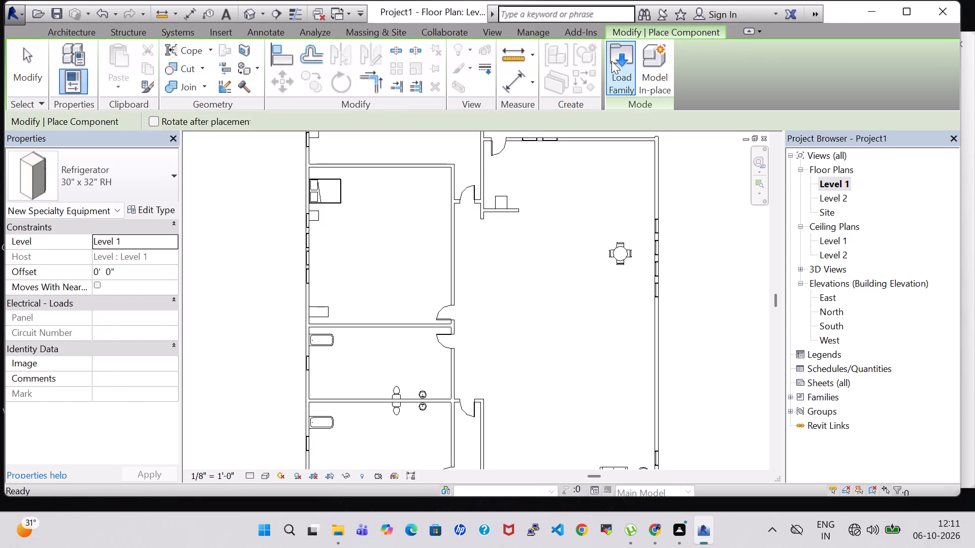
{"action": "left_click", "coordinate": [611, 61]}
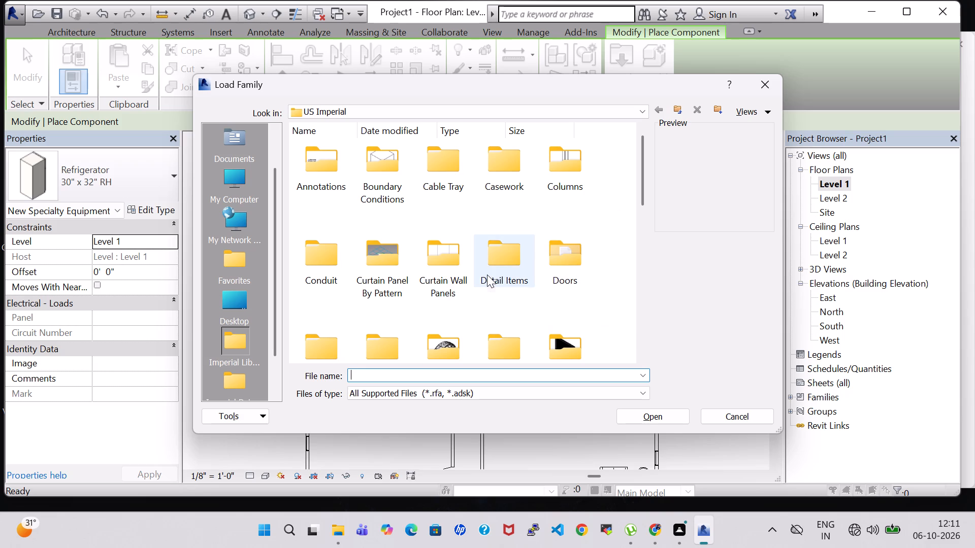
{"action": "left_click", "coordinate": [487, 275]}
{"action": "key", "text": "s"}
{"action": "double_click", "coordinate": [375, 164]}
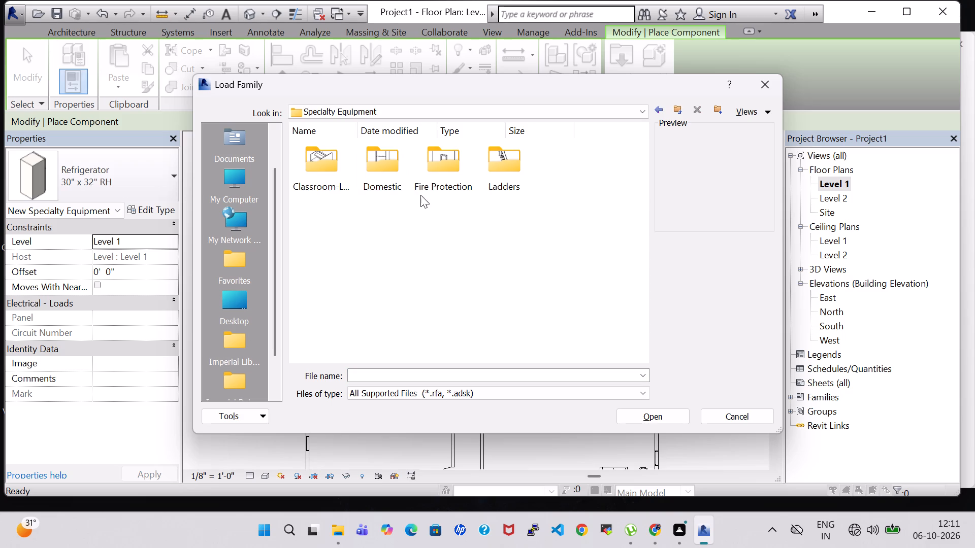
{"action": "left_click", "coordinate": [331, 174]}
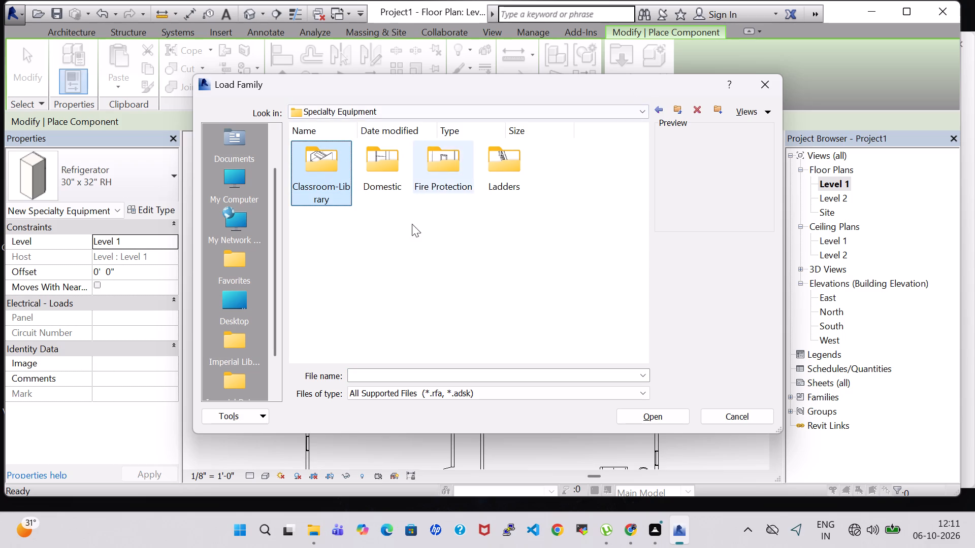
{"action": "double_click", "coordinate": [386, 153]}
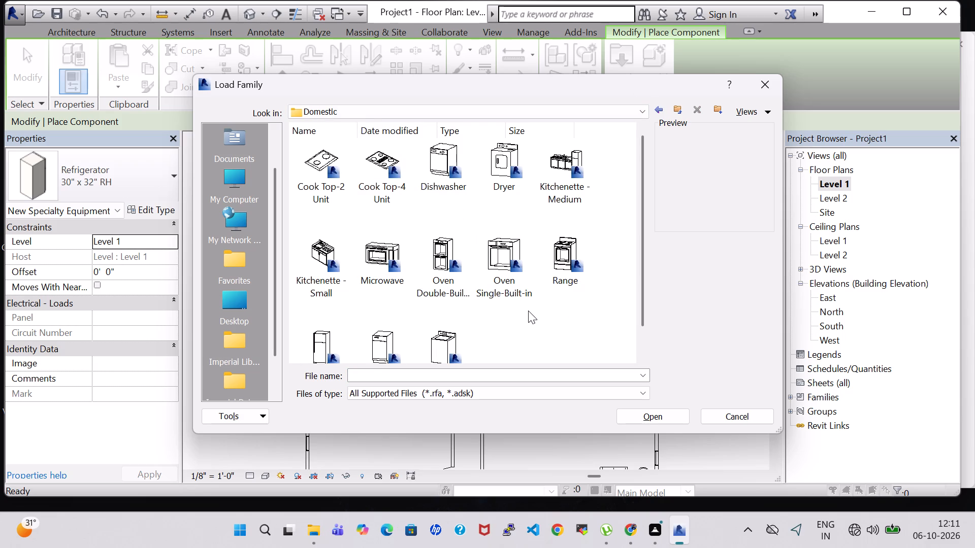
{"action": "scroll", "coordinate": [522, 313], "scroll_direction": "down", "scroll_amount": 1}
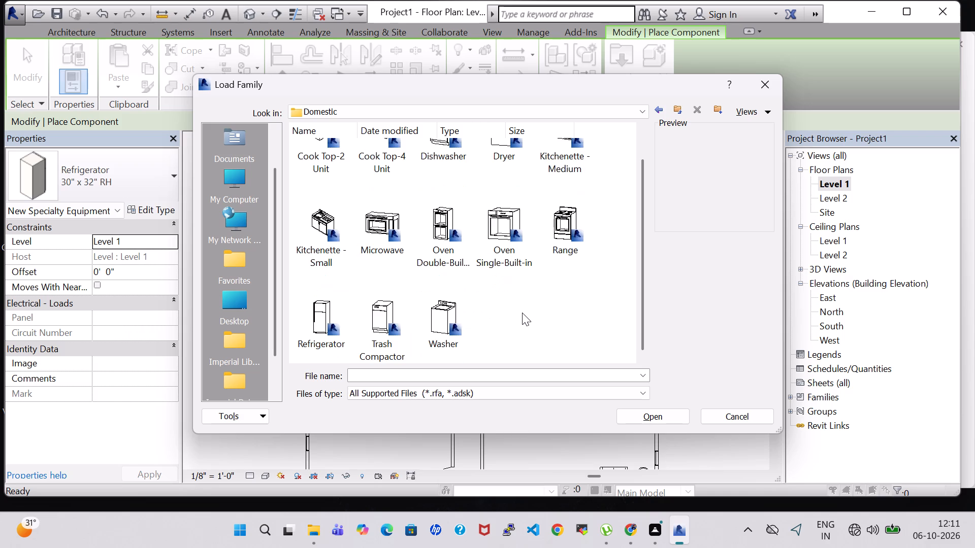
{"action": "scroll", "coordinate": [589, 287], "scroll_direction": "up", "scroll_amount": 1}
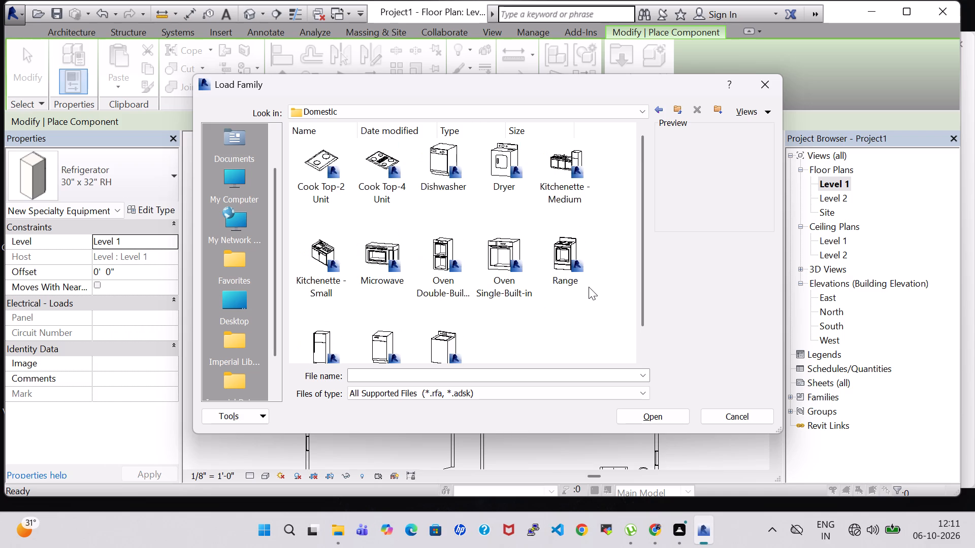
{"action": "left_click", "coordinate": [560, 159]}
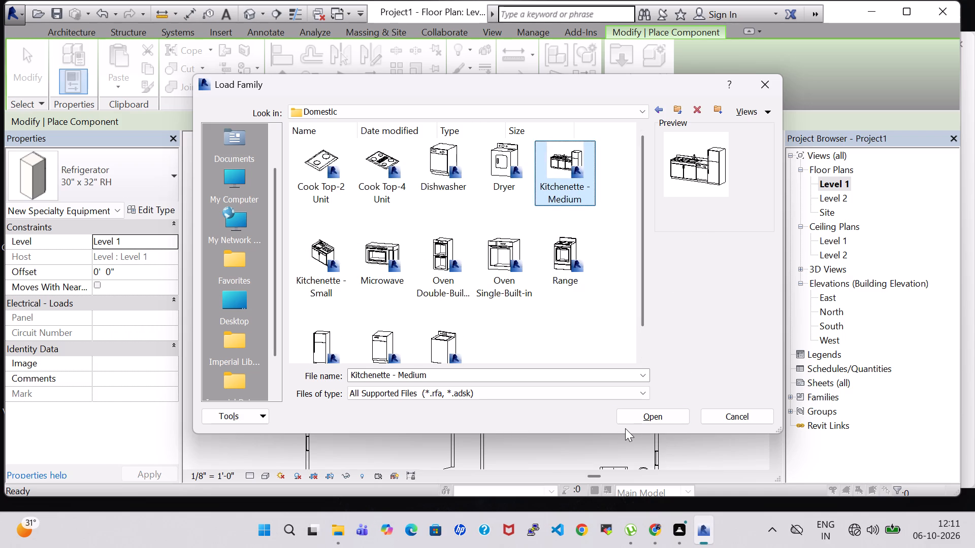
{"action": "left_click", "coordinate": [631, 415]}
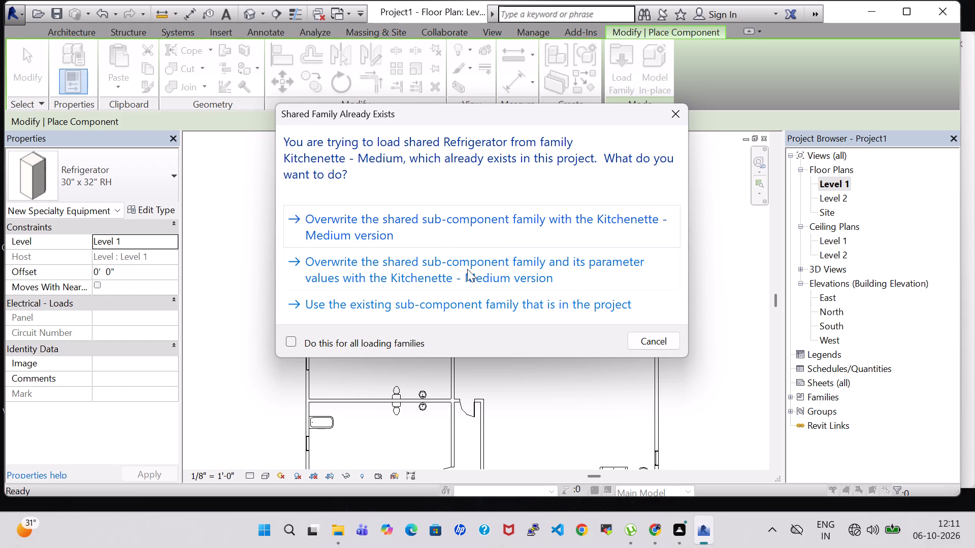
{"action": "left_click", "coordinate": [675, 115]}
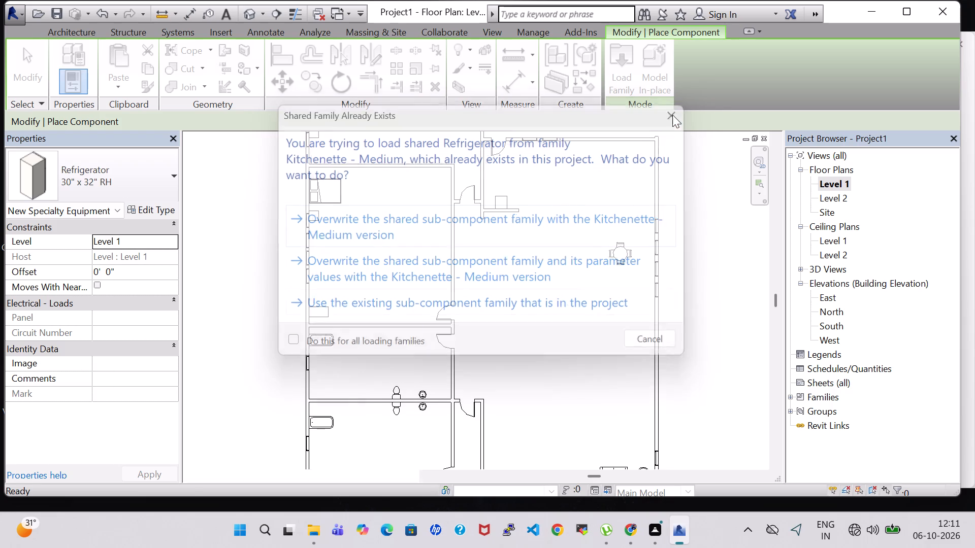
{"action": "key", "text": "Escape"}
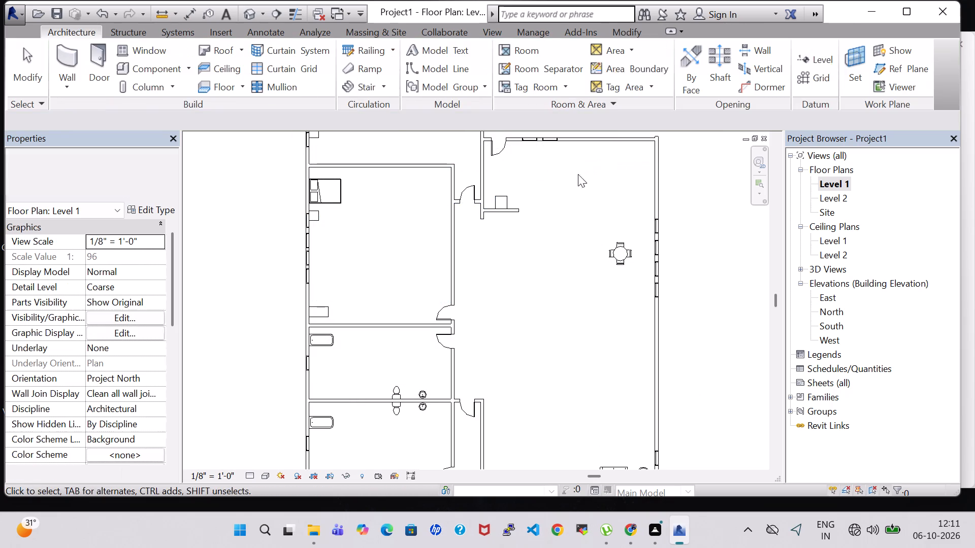
Delete the refrigerator standing against the short wall stub in the northeast area.
{"action": "left_click", "coordinate": [502, 195]}
{"action": "key", "text": "Delete"}
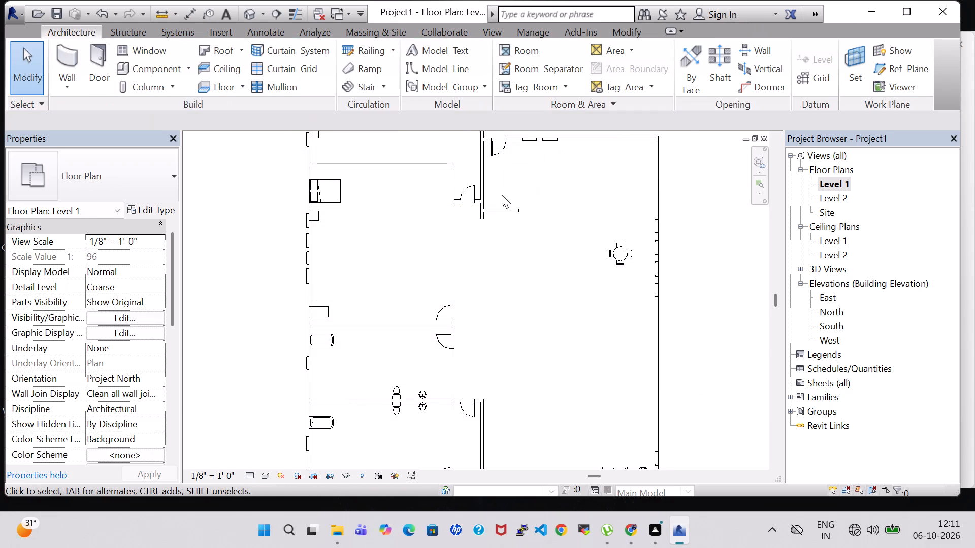
Load Kitchenette - Medium from the library's Specialty Equipment > Domestic folder, overwriting the shared sub-component family with the Kitchenette - Medium version.
{"action": "left_click", "coordinate": [161, 69]}
{"action": "left_click", "coordinate": [615, 68]}
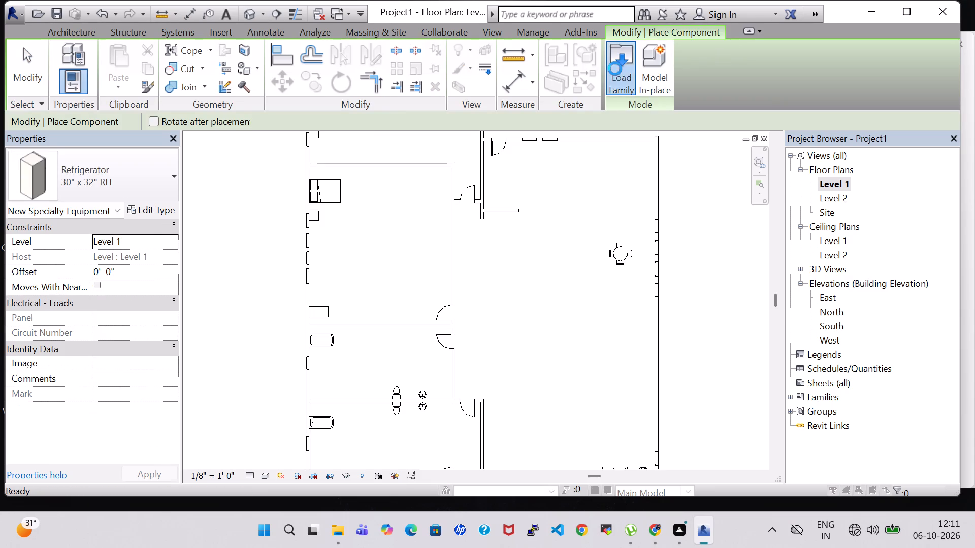
{"action": "left_click", "coordinate": [485, 252]}
{"action": "key", "text": "s"}
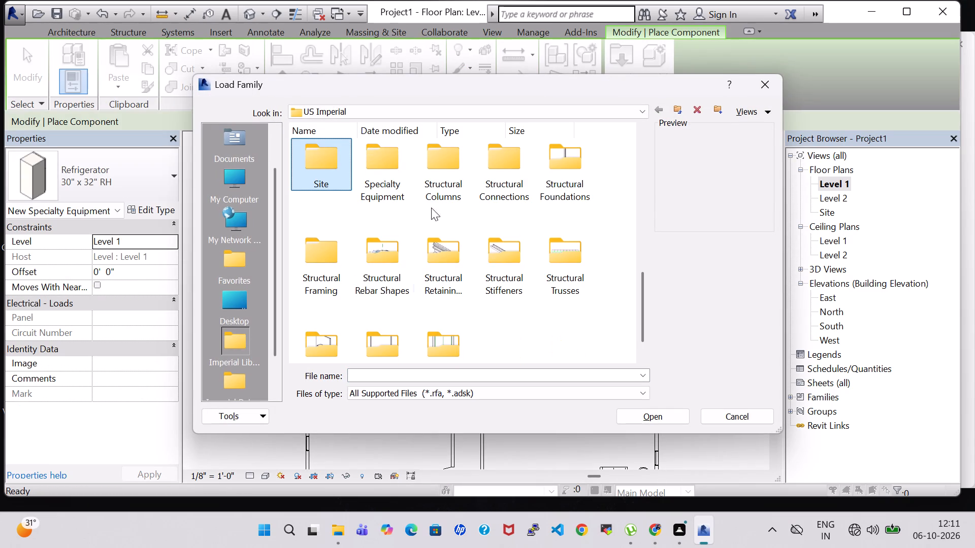
{"action": "double_click", "coordinate": [387, 168]}
{"action": "double_click", "coordinate": [384, 174]}
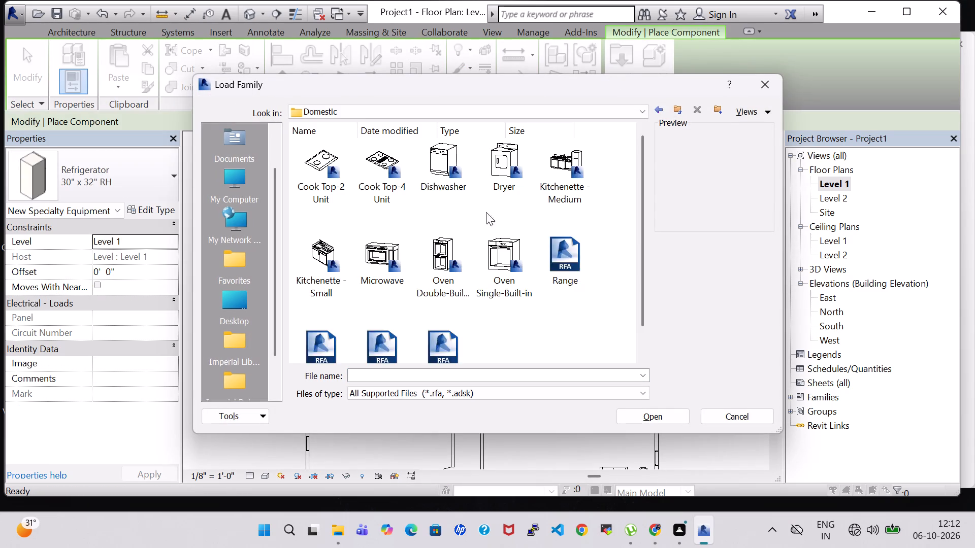
{"action": "left_click", "coordinate": [557, 166]}
{"action": "left_click", "coordinate": [667, 414]}
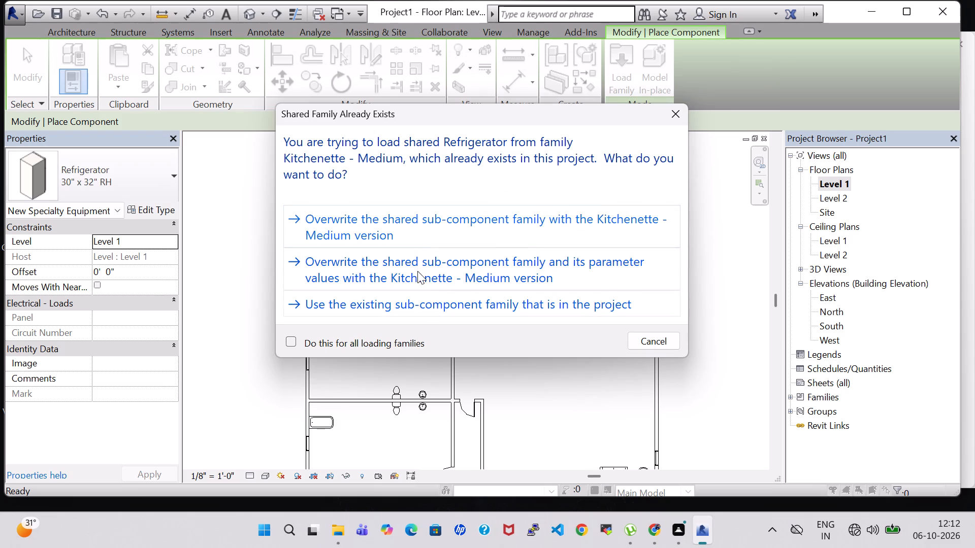
{"action": "left_click", "coordinate": [401, 216]}
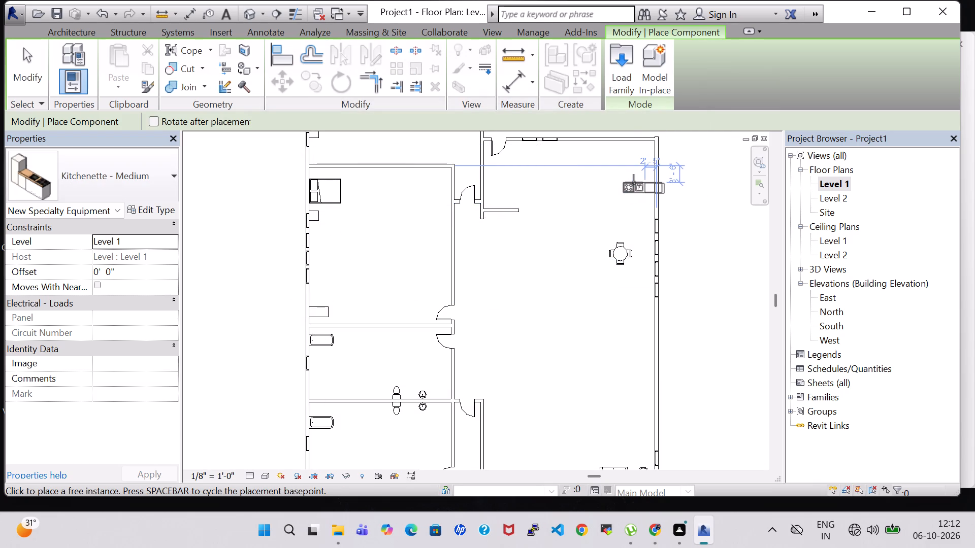
Place the Kitchenette - Medium, rotated to run along the east exterior wall, about 33'-8" from the northeast area's west wall, north of the dining table.
{"action": "key", "text": "space"}
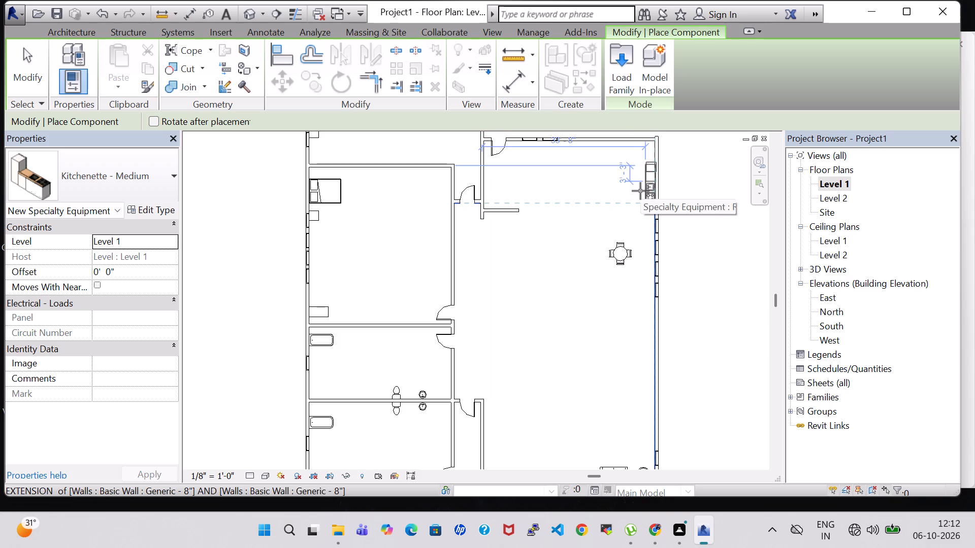
{"action": "scroll", "coordinate": [638, 200], "scroll_direction": "up", "scroll_amount": 4}
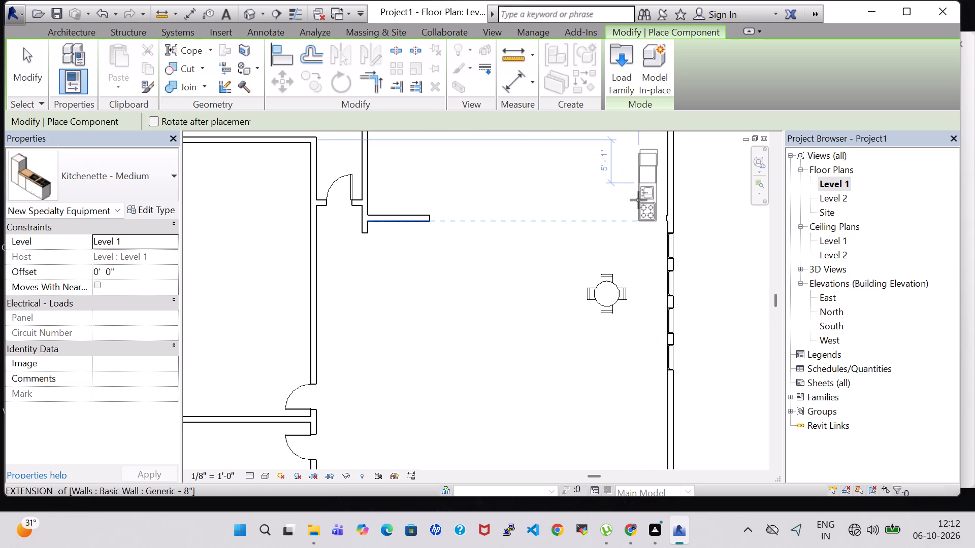
{"action": "middle_click_drag", "start_coordinate": [643, 188], "coordinate": [631, 224]}
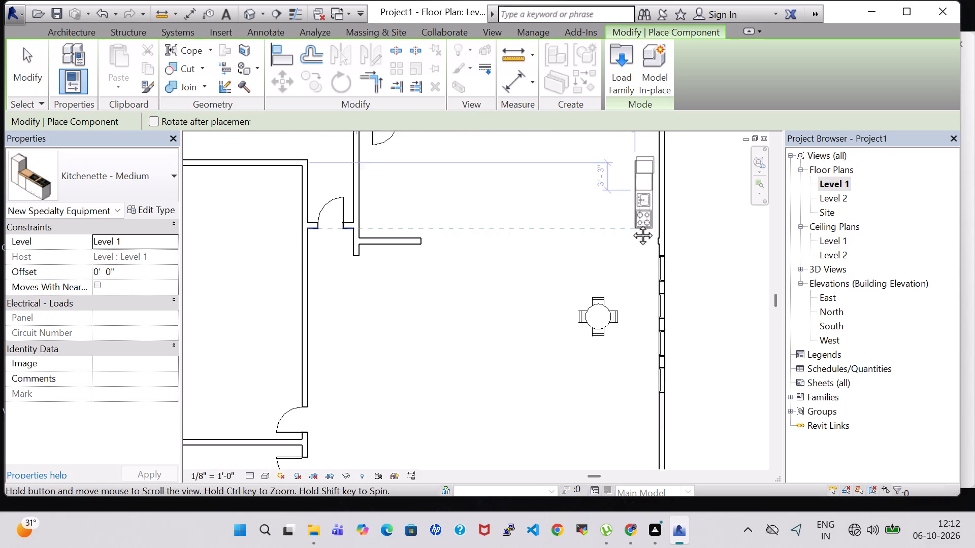
{"action": "middle_click_drag", "start_coordinate": [631, 224], "coordinate": [618, 274]}
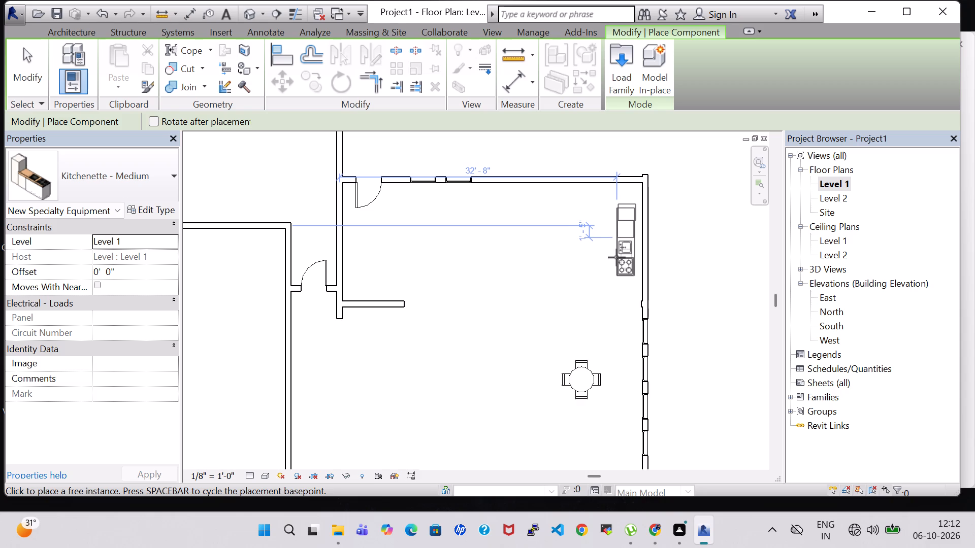
{"action": "left_click", "coordinate": [622, 258]}
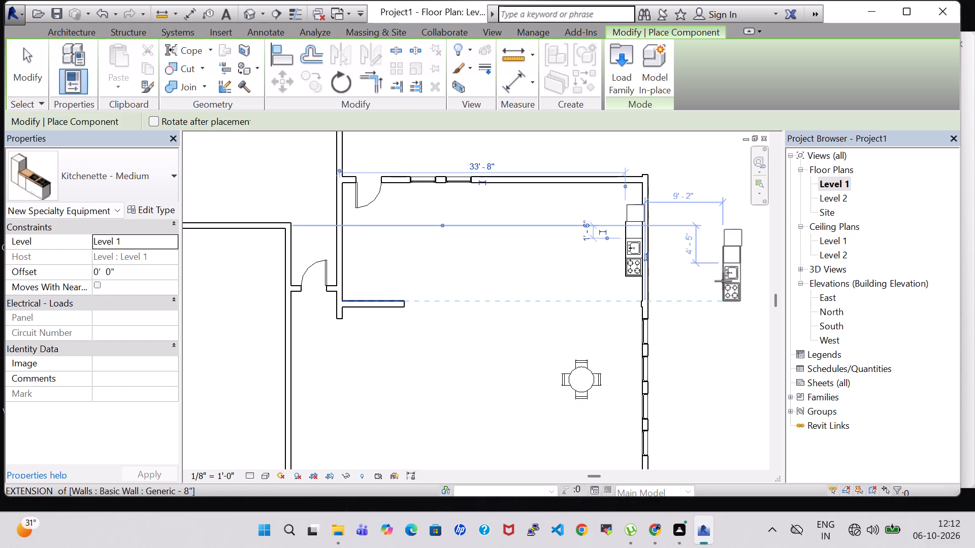
{"action": "key", "text": "Escape"}
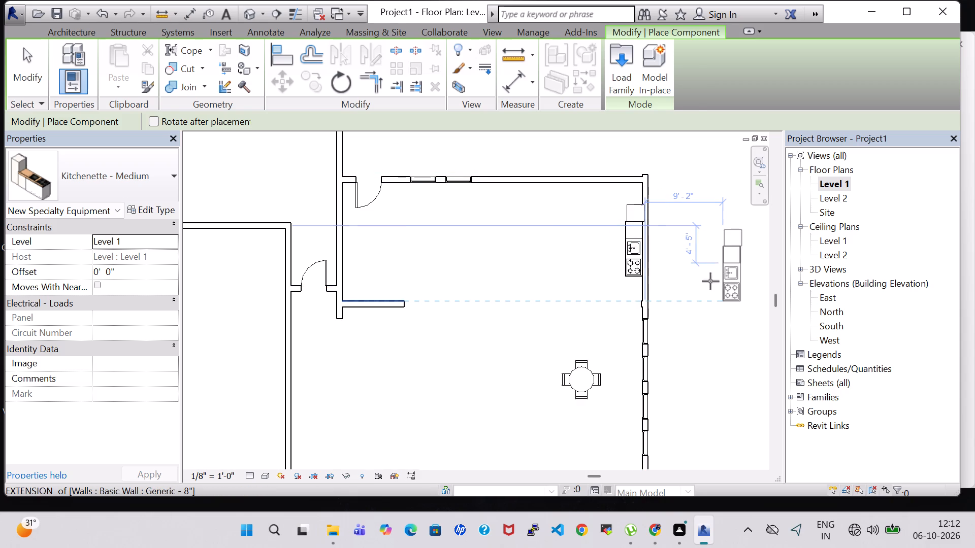
{"action": "key", "text": "Escape"}
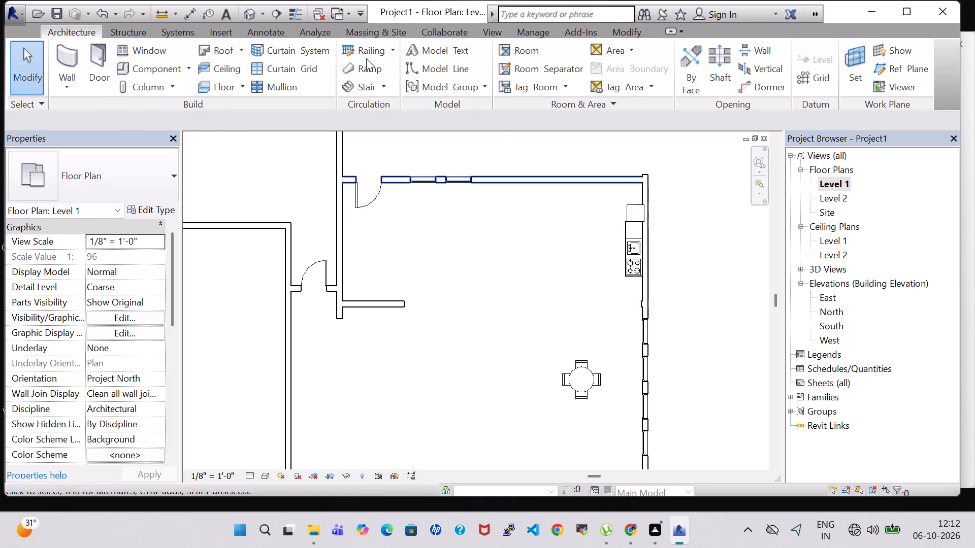
Start placing another component and look through the library's Specialty Equipment > Domestic folder for a further family to load.
{"action": "left_click", "coordinate": [148, 62]}
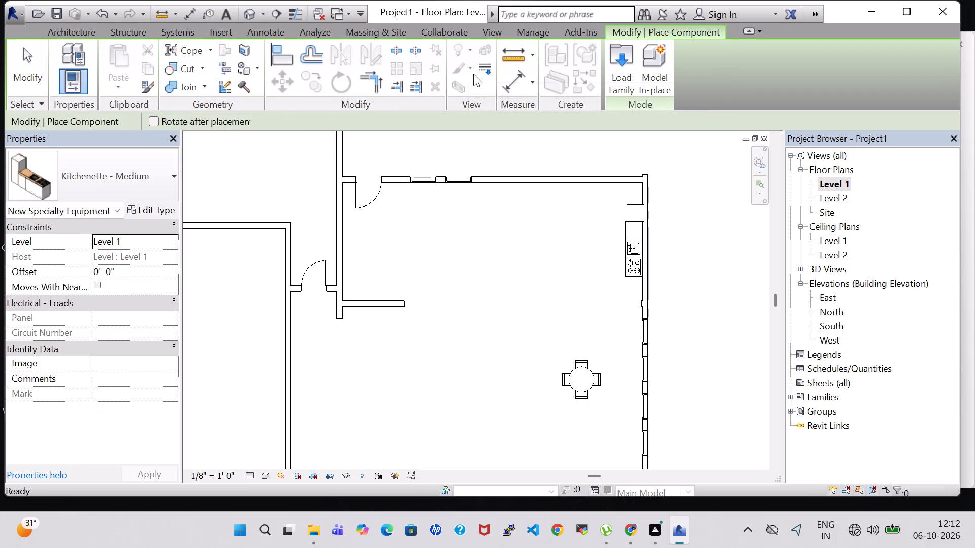
{"action": "left_click", "coordinate": [626, 75]}
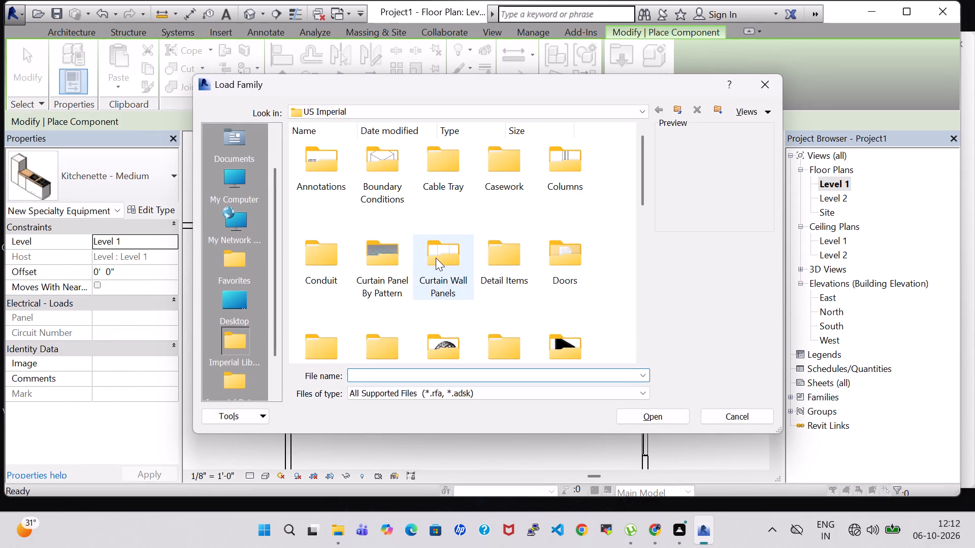
{"action": "left_click", "coordinate": [436, 258]}
{"action": "key", "text": "s"}
{"action": "double_click", "coordinate": [384, 188]}
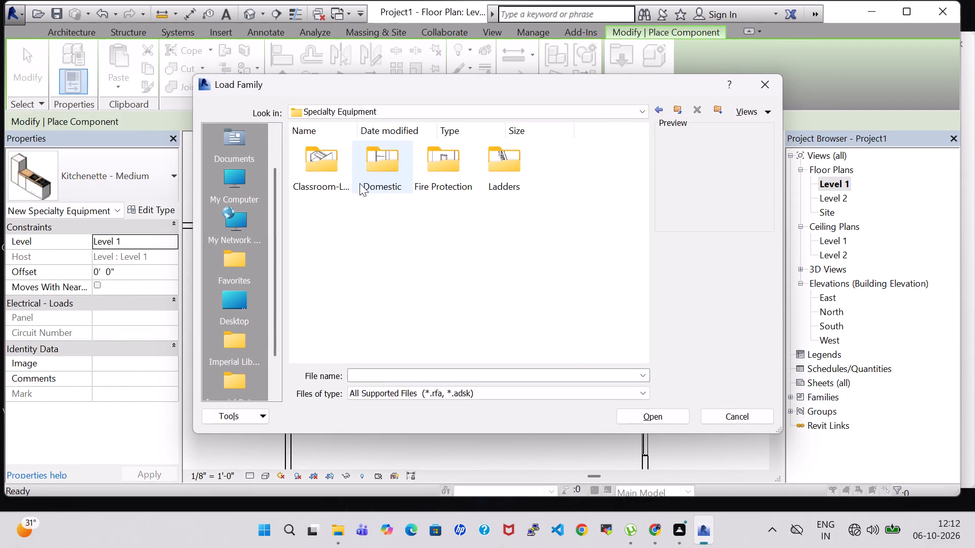
{"action": "double_click", "coordinate": [376, 180]}
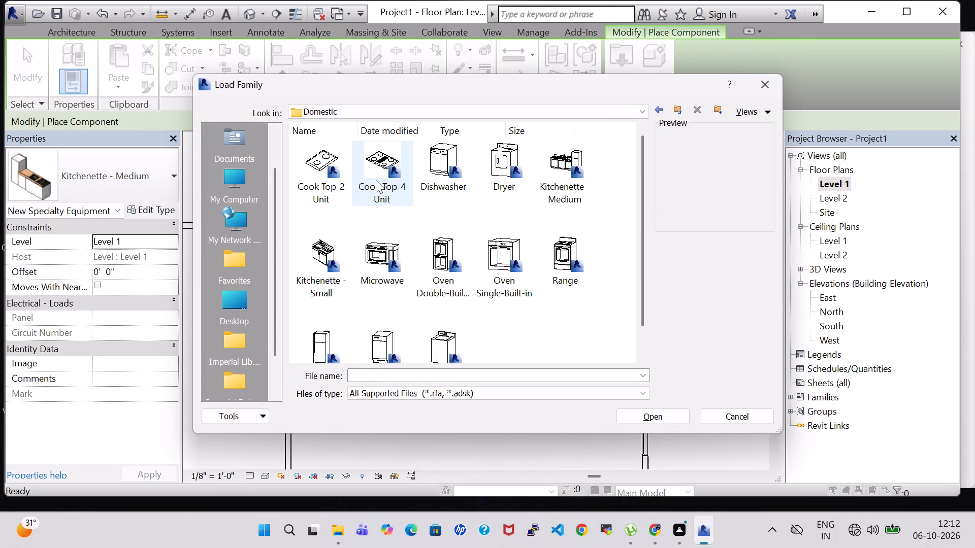
{"action": "scroll", "coordinate": [514, 289], "scroll_direction": "down", "scroll_amount": 1}
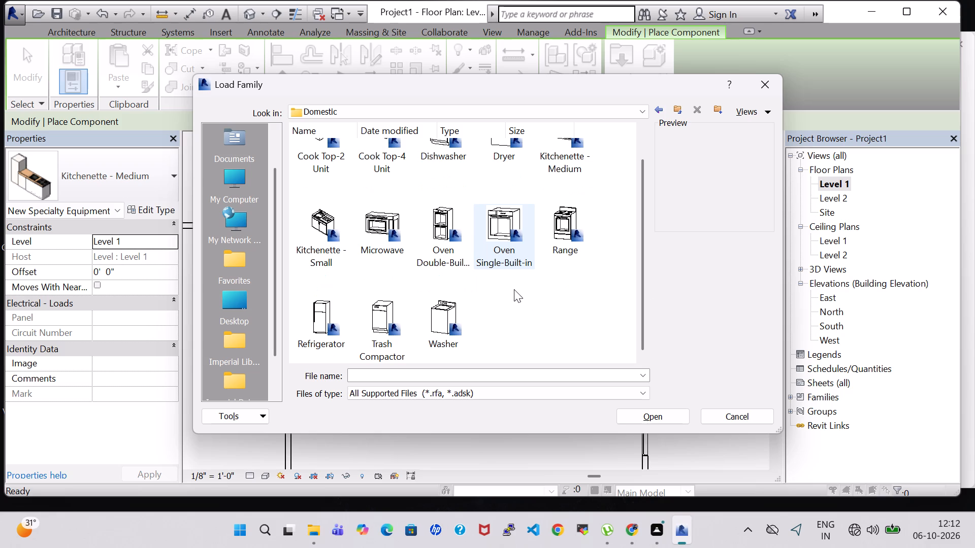
{"action": "scroll", "coordinate": [514, 289], "scroll_direction": "up", "scroll_amount": 1}
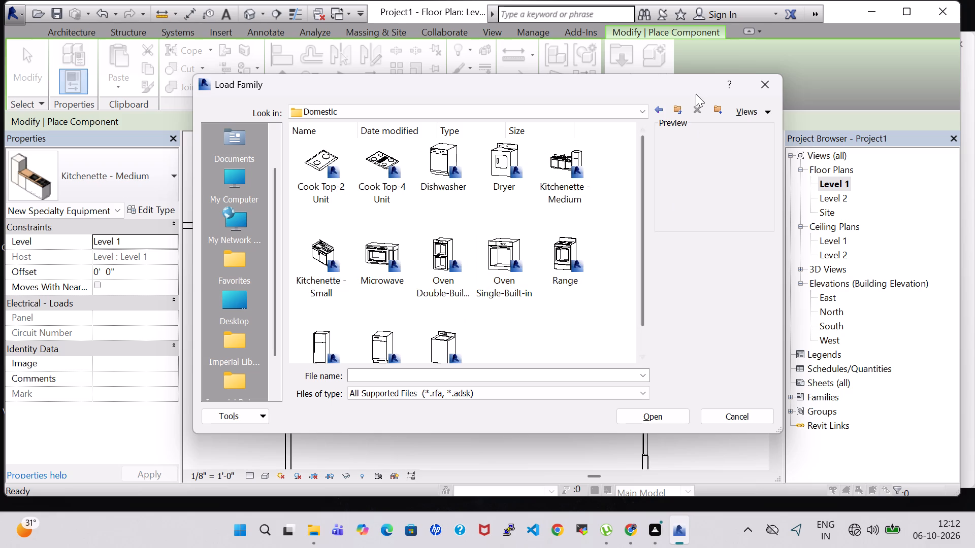
Load the Sink Kitchen-Double family from the library's Plumbing > Architectural > Fixtures > Sinks folder.
{"action": "left_click", "coordinate": [657, 109]}
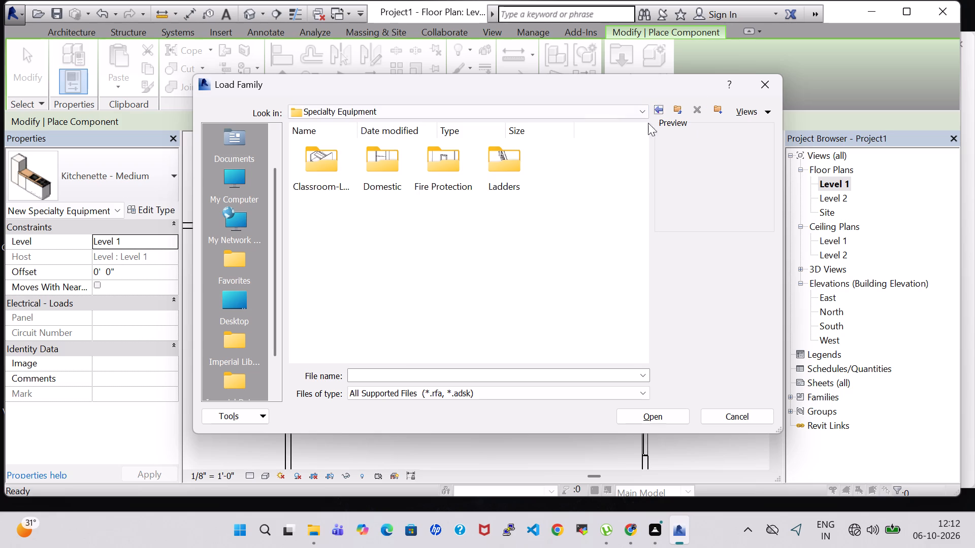
{"action": "left_click", "coordinate": [658, 113]}
{"action": "left_click", "coordinate": [386, 259]}
{"action": "key", "text": "p"}
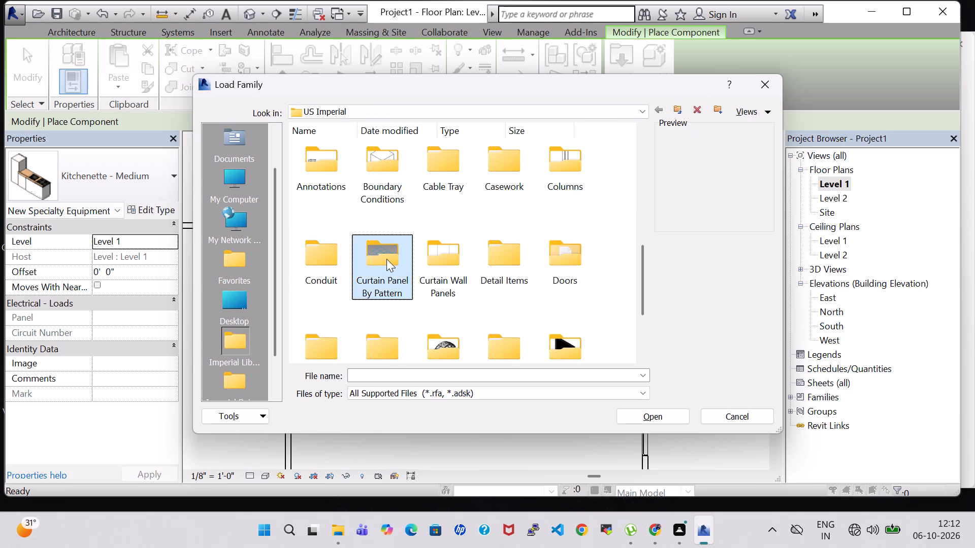
{"action": "double_click", "coordinate": [452, 167]}
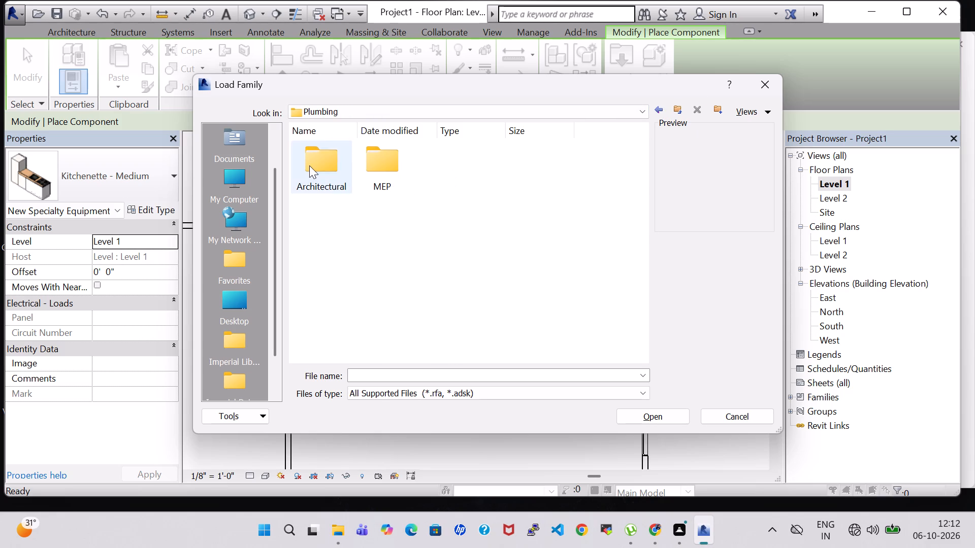
{"action": "double_click", "coordinate": [309, 165]}
{"action": "double_click", "coordinate": [397, 170]}
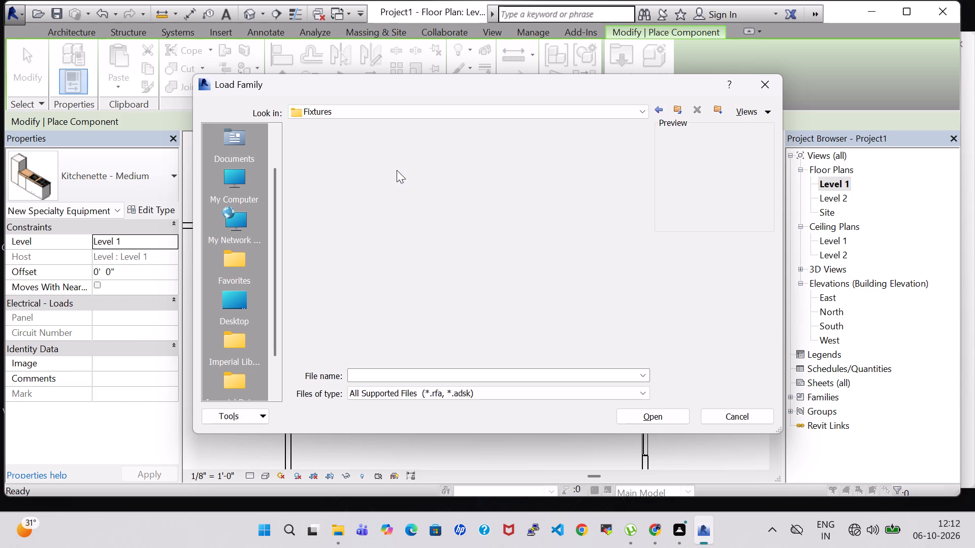
{"action": "left_click", "coordinate": [658, 108]}
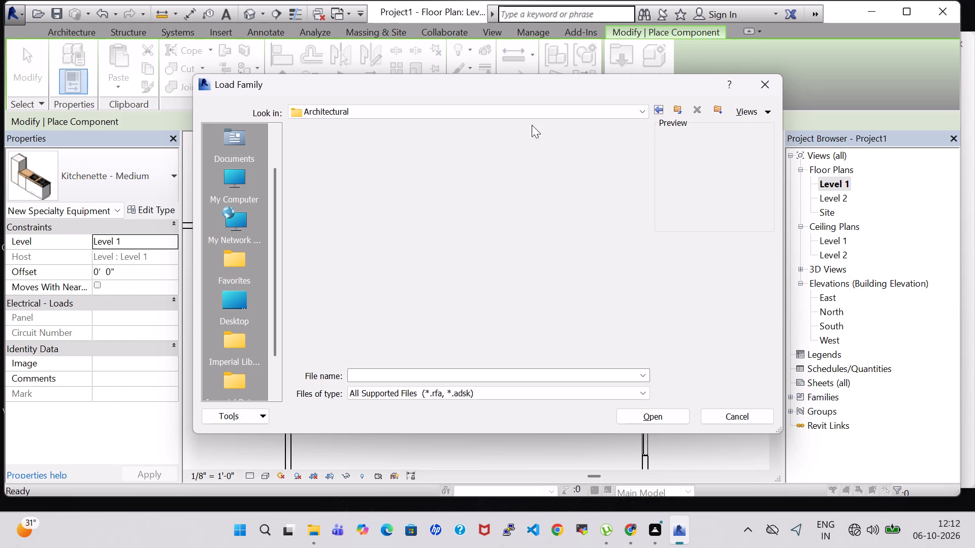
{"action": "double_click", "coordinate": [333, 158]}
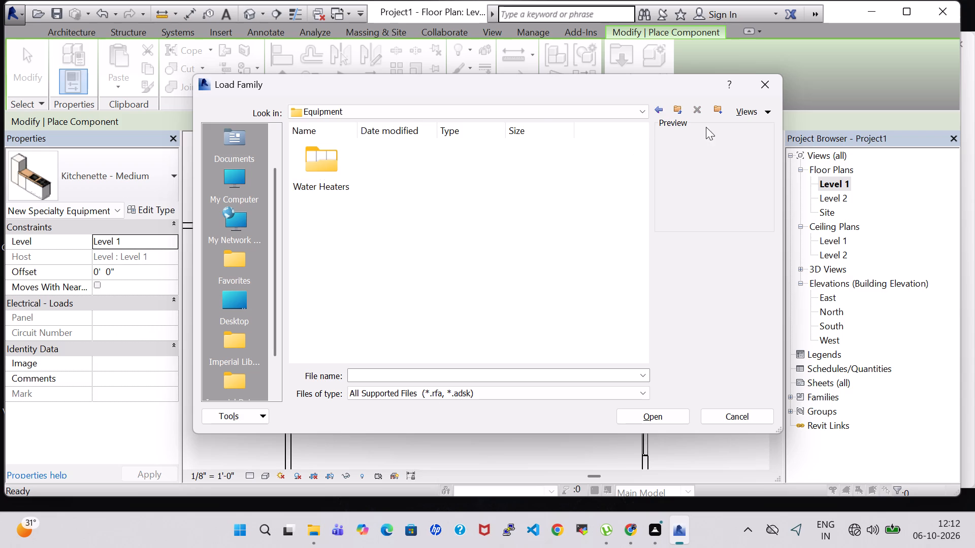
{"action": "left_click", "coordinate": [657, 107]}
{"action": "double_click", "coordinate": [376, 165]}
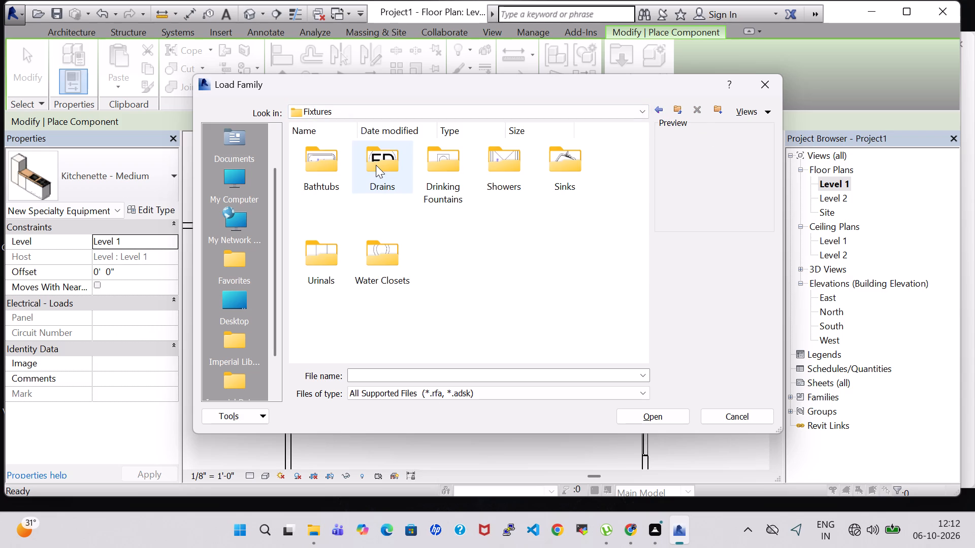
{"action": "double_click", "coordinate": [568, 175]}
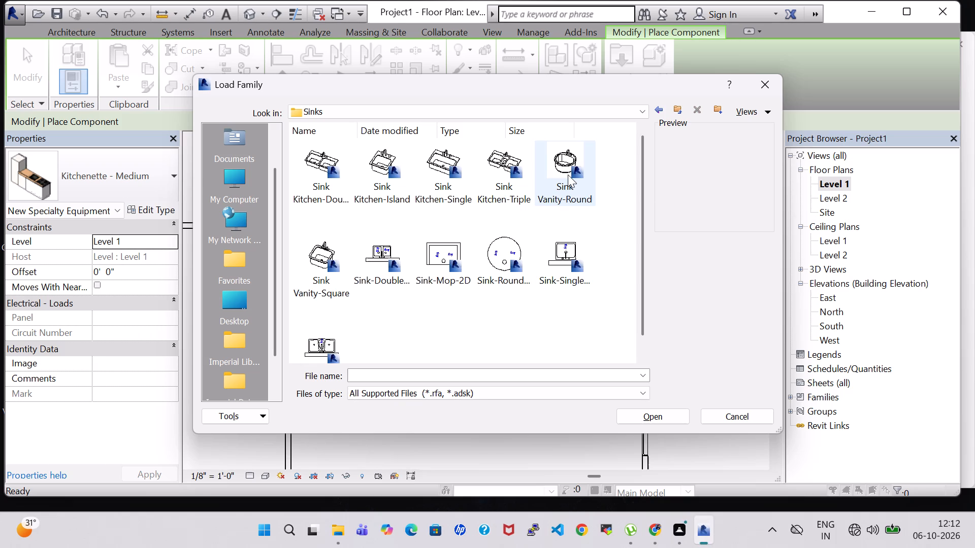
{"action": "left_click", "coordinate": [325, 163]}
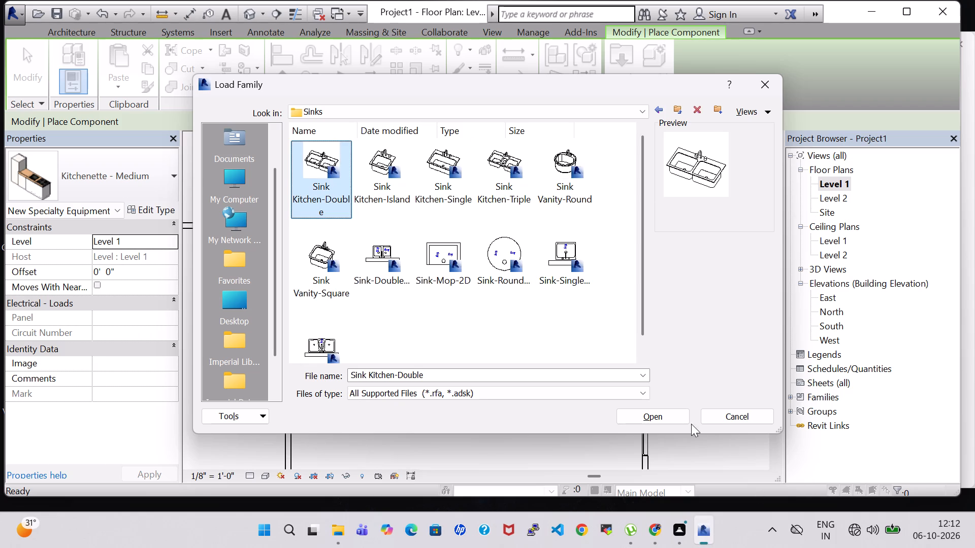
{"action": "left_click", "coordinate": [662, 406]}
{"action": "left_click", "coordinate": [662, 409]}
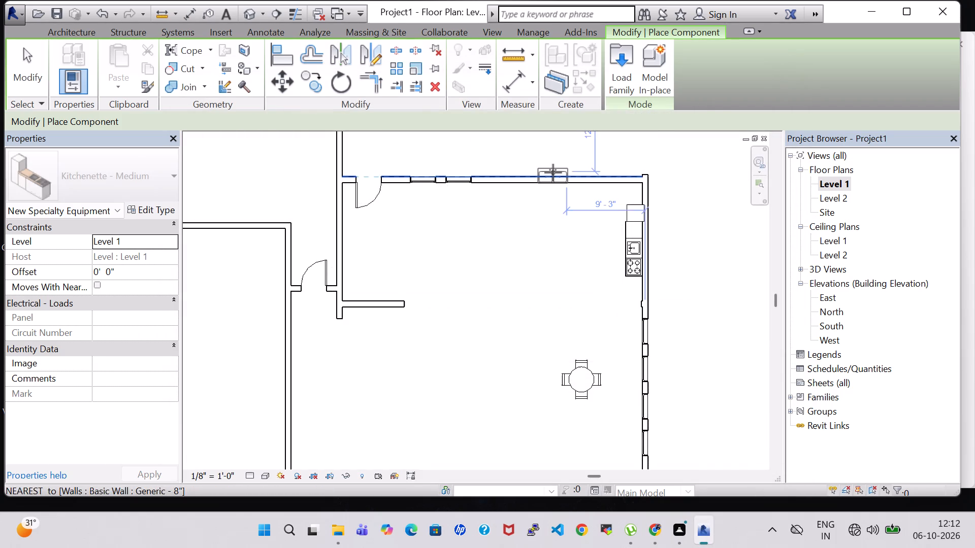
Place the 42" x 21" double kitchen sink against the northeast area's north wall, about 7'-6" from the east exterior wall.
{"action": "scroll", "coordinate": [554, 218], "scroll_direction": "up", "scroll_amount": 3}
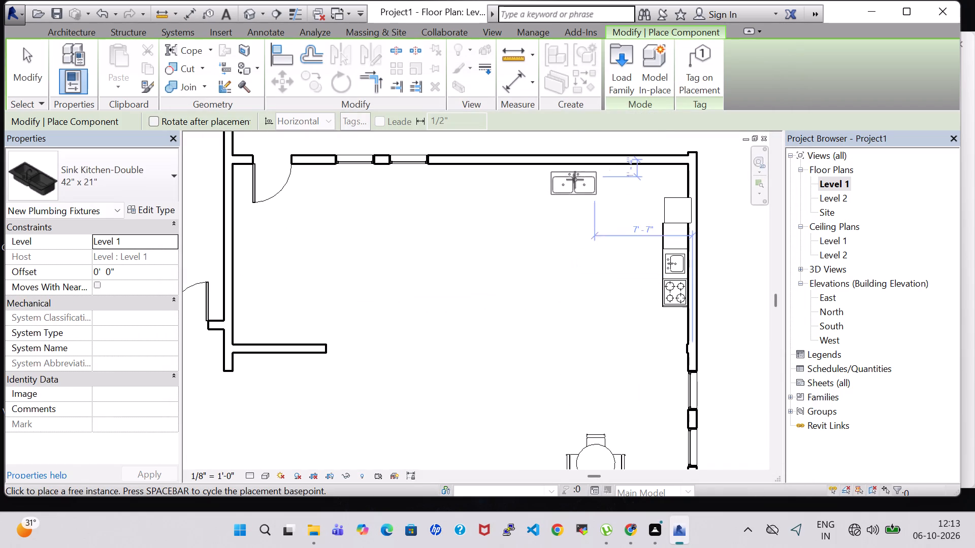
{"action": "left_click", "coordinate": [575, 179]}
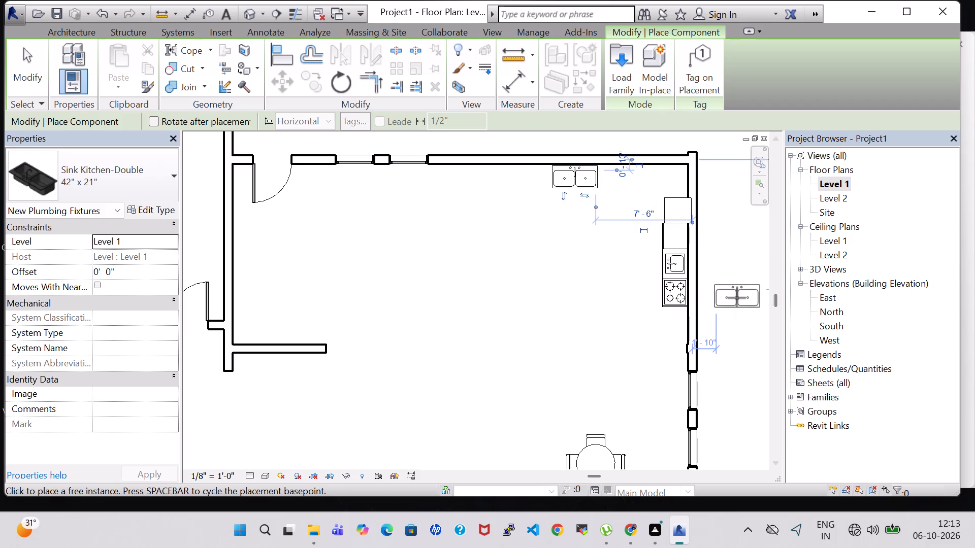
{"action": "key", "text": "Escape"}
{"action": "key", "text": "Escape"}
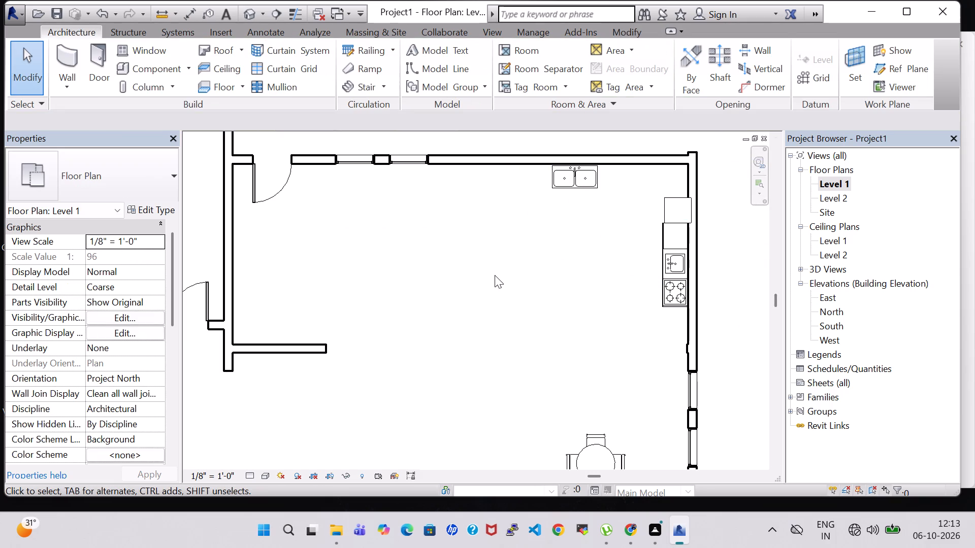
Start placing another component and load the Trash Compactor family from the library's Specialty Equipment > Domestic folder.
{"action": "scroll", "coordinate": [495, 275], "scroll_direction": "down", "scroll_amount": 3}
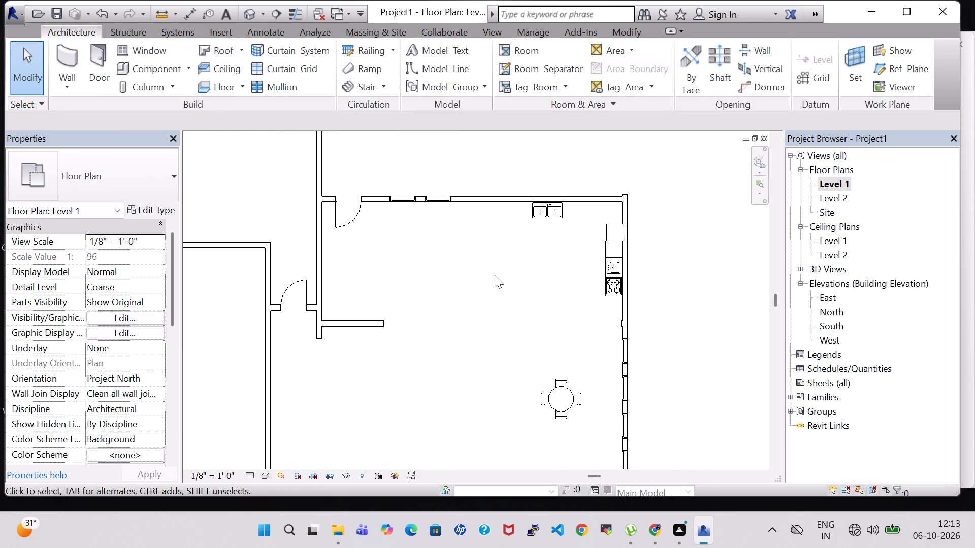
{"action": "scroll", "coordinate": [495, 275], "scroll_direction": "down", "scroll_amount": 1}
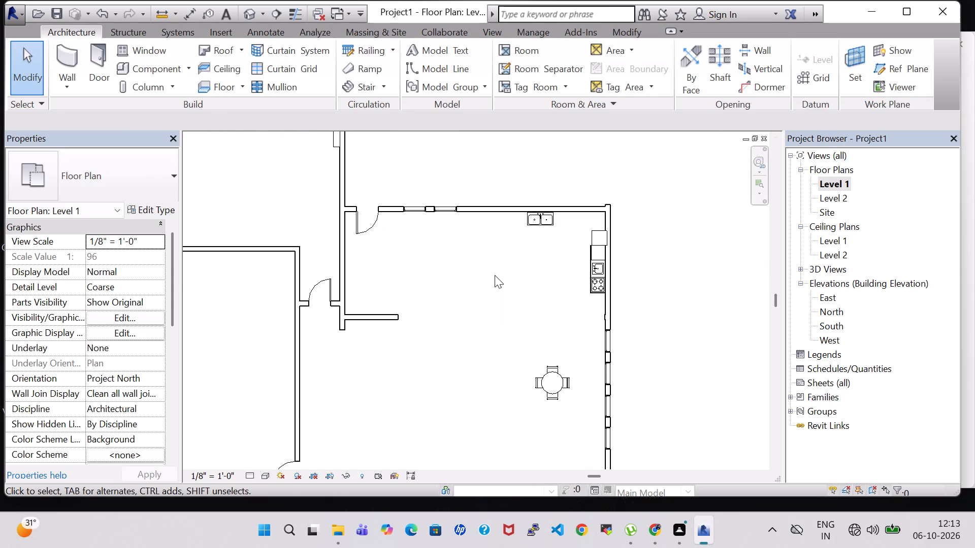
{"action": "scroll", "coordinate": [495, 275], "scroll_direction": "down", "scroll_amount": 2}
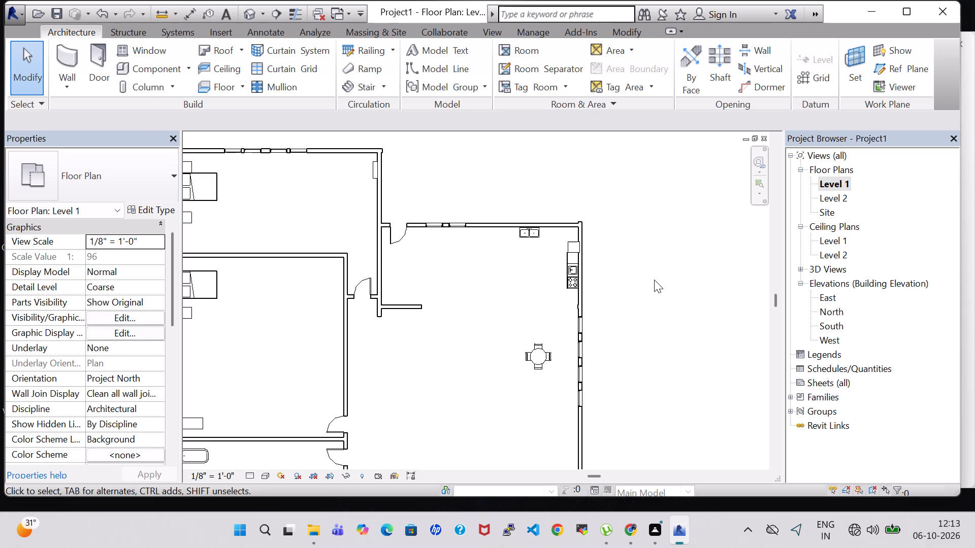
{"action": "left_click", "coordinate": [155, 74]}
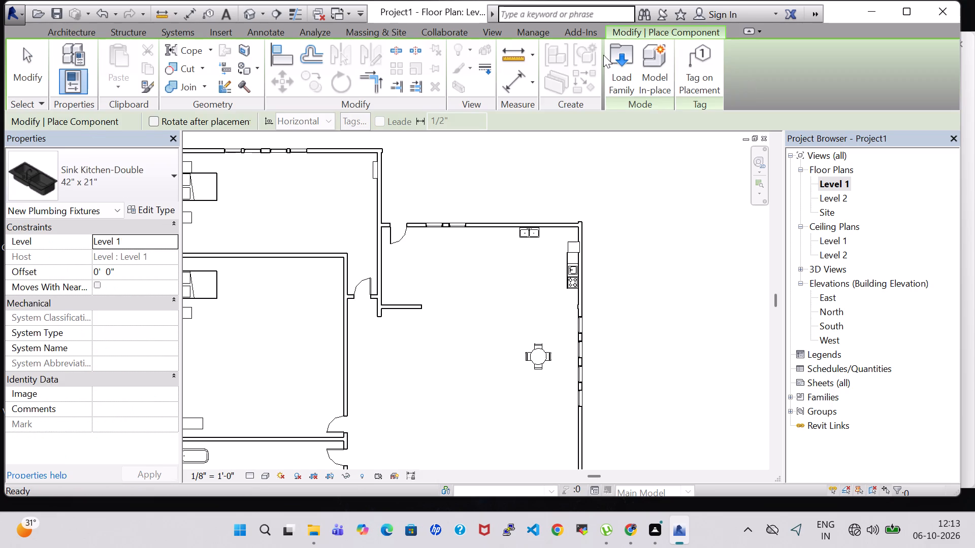
{"action": "left_click", "coordinate": [623, 64]}
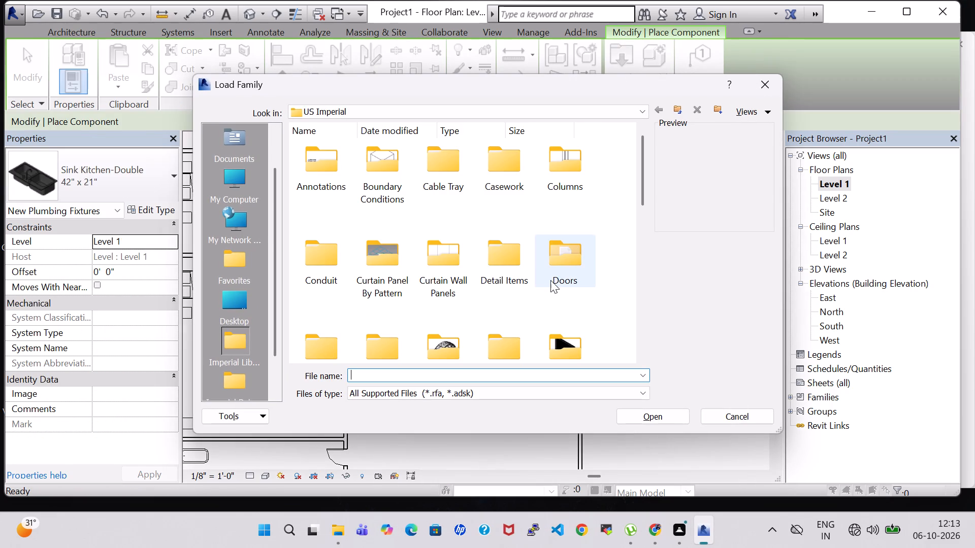
{"action": "left_click", "coordinate": [517, 294]}
{"action": "key", "text": "s"}
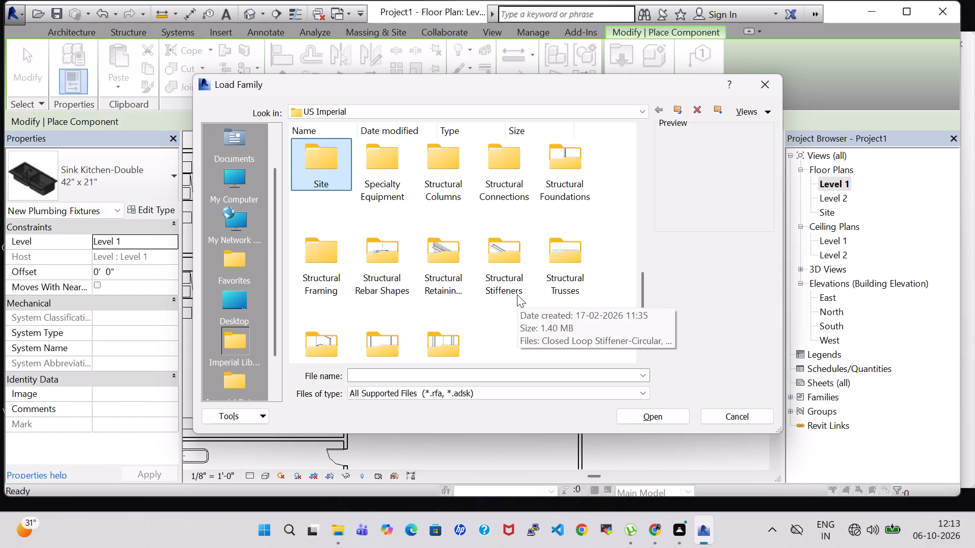
{"action": "double_click", "coordinate": [399, 169]}
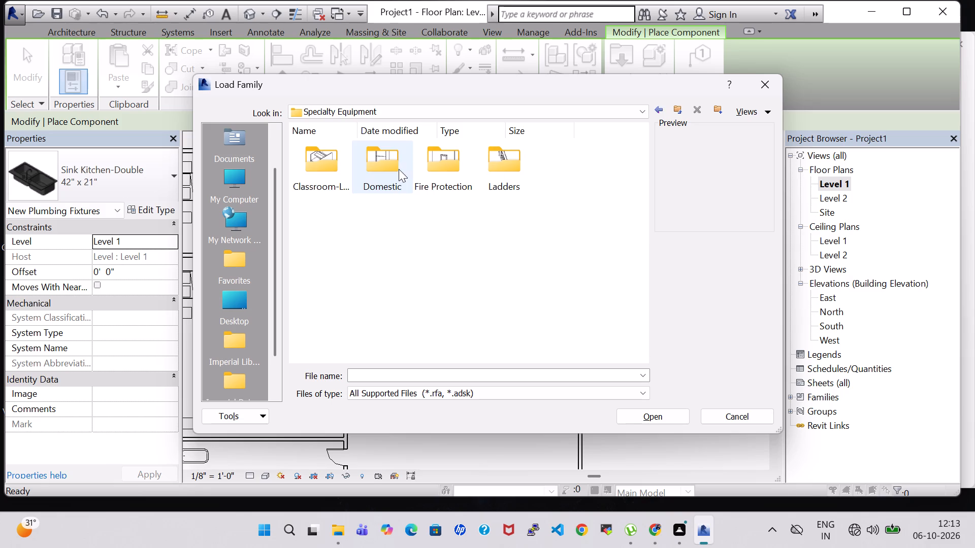
{"action": "double_click", "coordinate": [379, 170]}
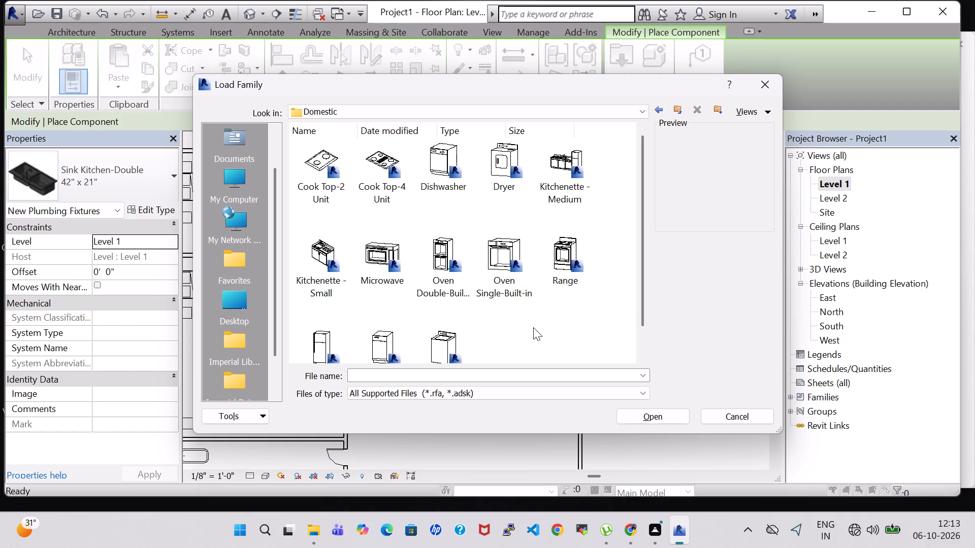
{"action": "scroll", "coordinate": [533, 327], "scroll_direction": "down", "scroll_amount": 1}
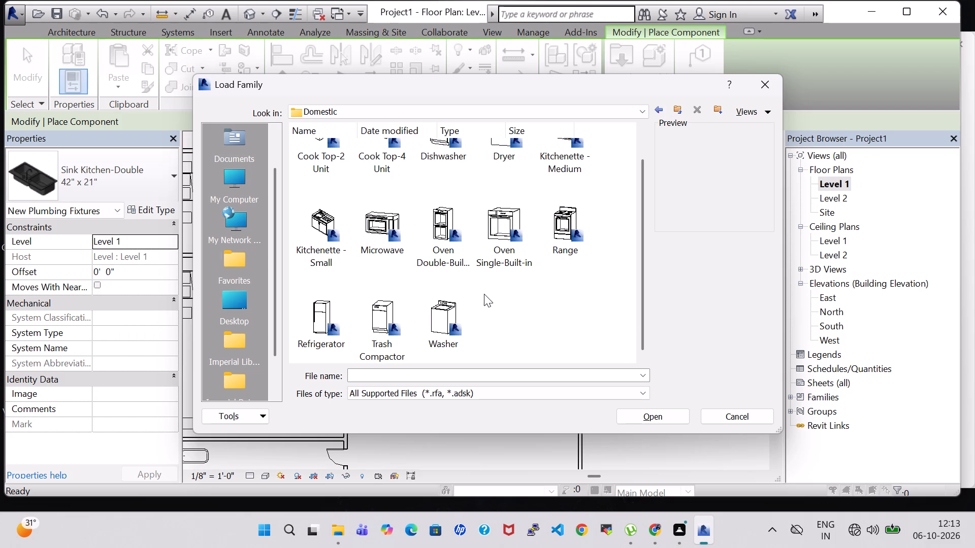
{"action": "left_click", "coordinate": [398, 316]}
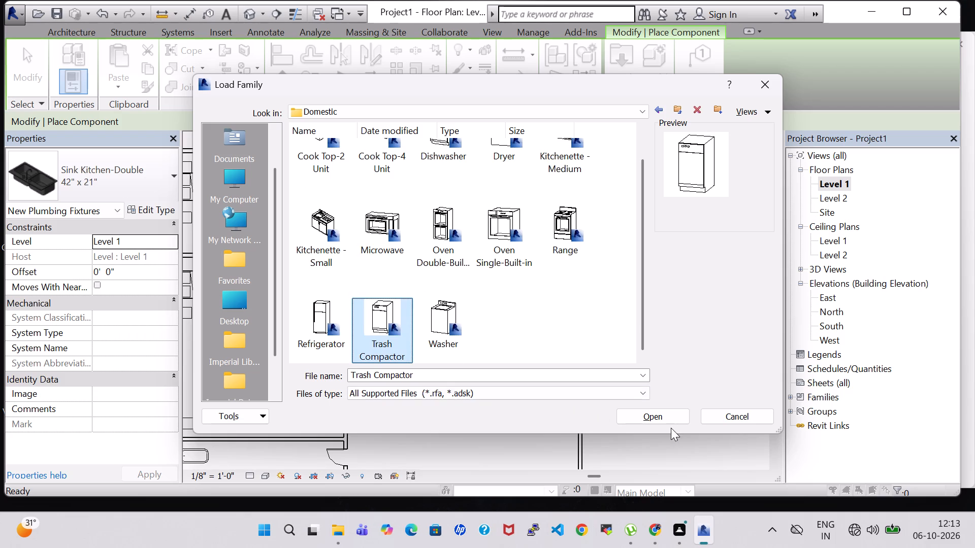
{"action": "left_click", "coordinate": [671, 424]}
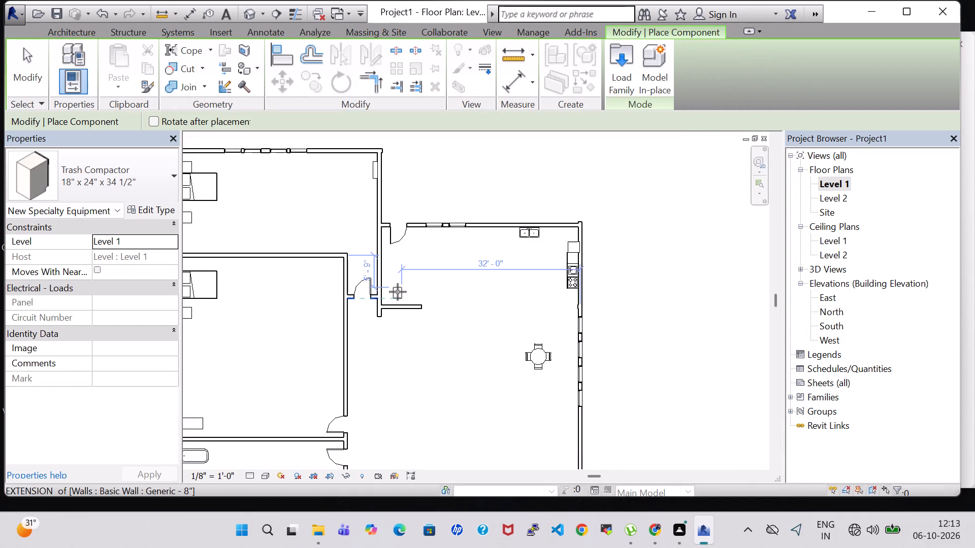
Place the 18" x 24" x 34 1/2" Trash Compactor on the north side of the short wall stub, about 32' from the east exterior wall.
{"action": "left_click", "coordinate": [398, 294]}
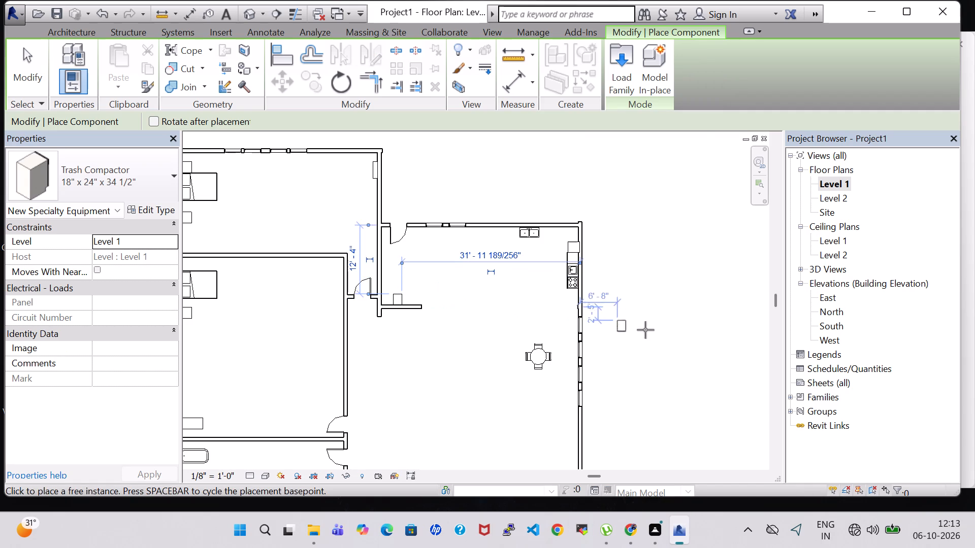
{"action": "key", "text": "Escape"}
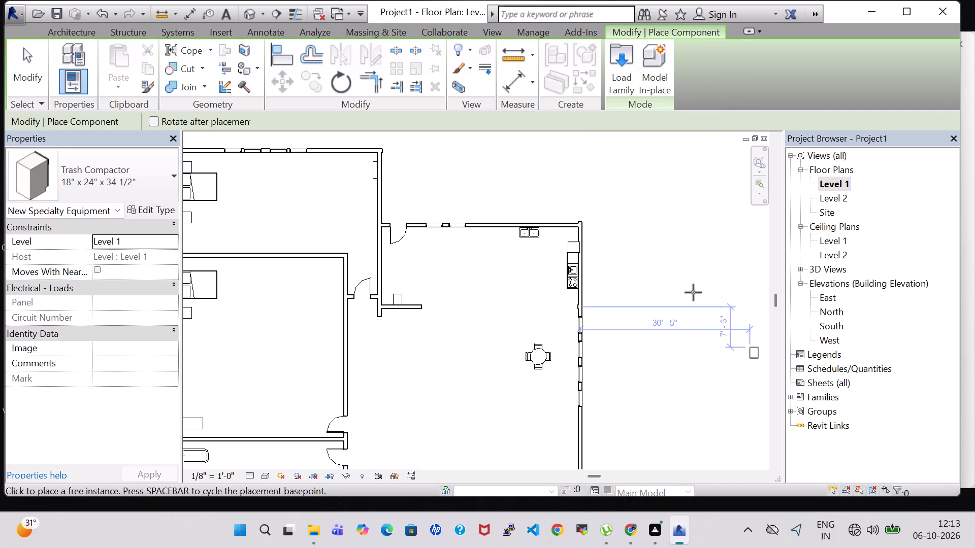
{"action": "key", "text": "Escape"}
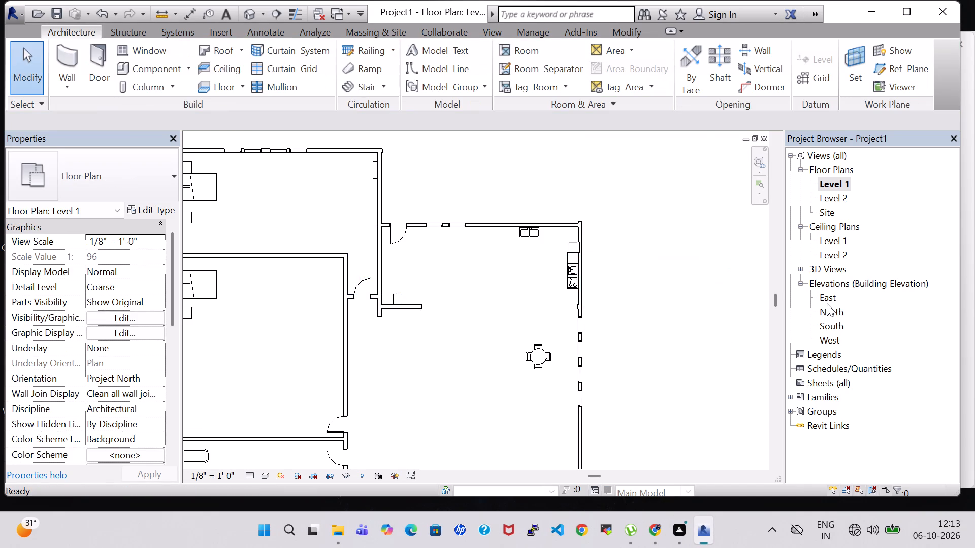
Review the entire furnished layout in the Level 1 plan and the default 3D view, and return to the Level 1 floor plan.
{"action": "scroll", "coordinate": [745, 331], "scroll_direction": "down", "scroll_amount": 2}
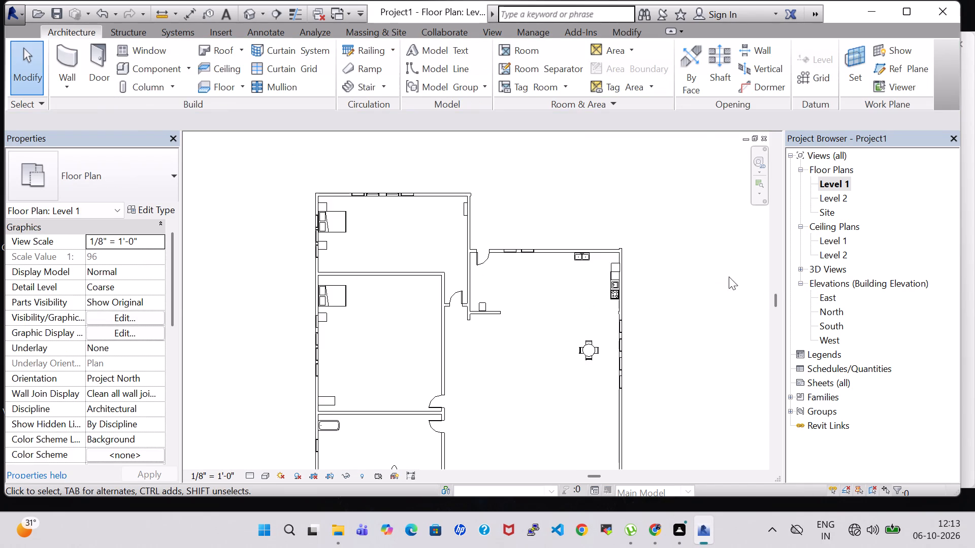
{"action": "scroll", "coordinate": [739, 253], "scroll_direction": "down", "scroll_amount": 2}
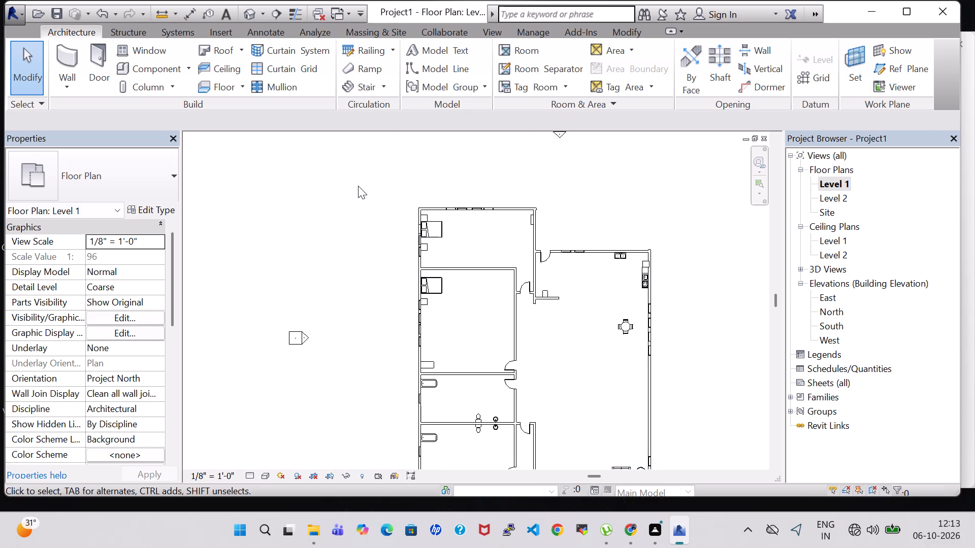
{"action": "scroll", "coordinate": [358, 186], "scroll_direction": "down", "scroll_amount": 1}
{"action": "middle_click_drag", "start_coordinate": [665, 320], "coordinate": [621, 264]}
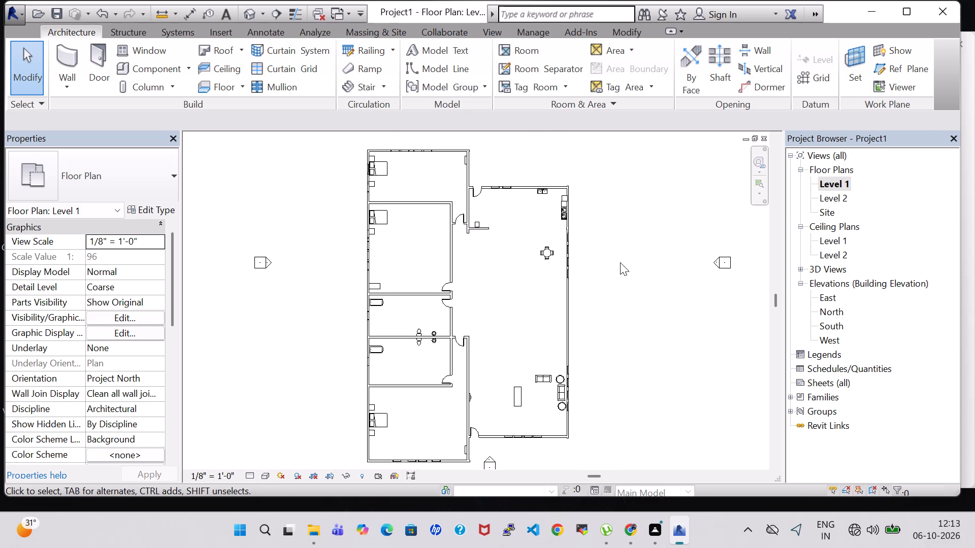
{"action": "scroll", "coordinate": [620, 262], "scroll_direction": "down", "scroll_amount": 1}
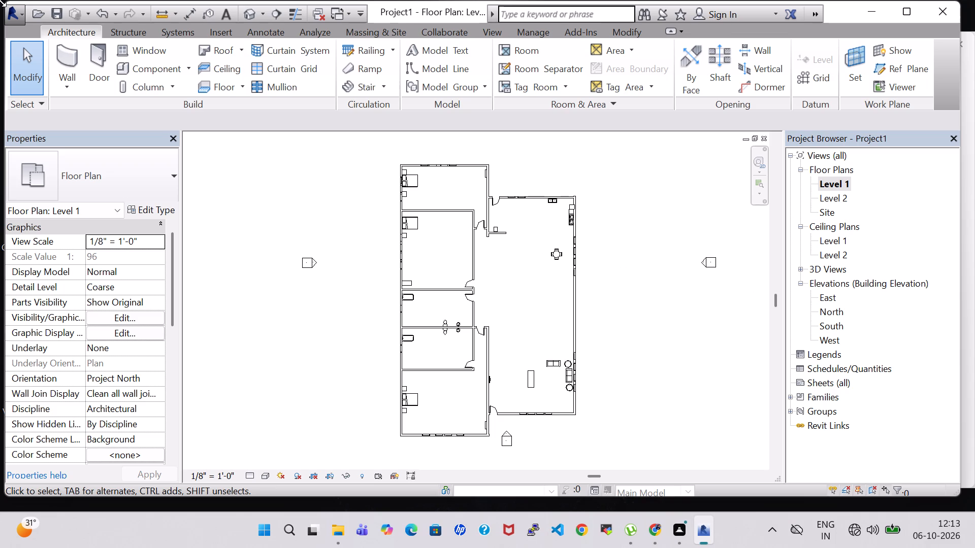
{"action": "left_click", "coordinate": [243, 10]}
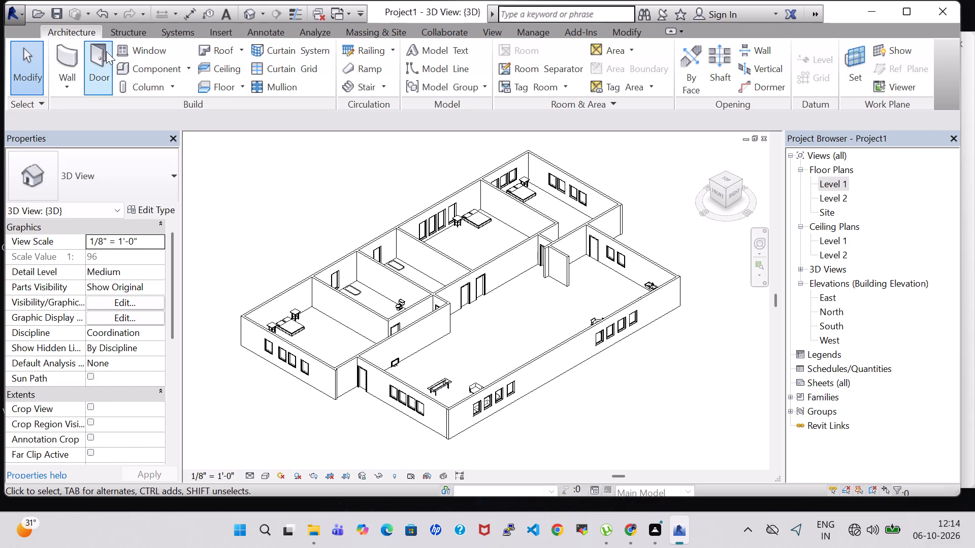
{"action": "double_click", "coordinate": [848, 182]}
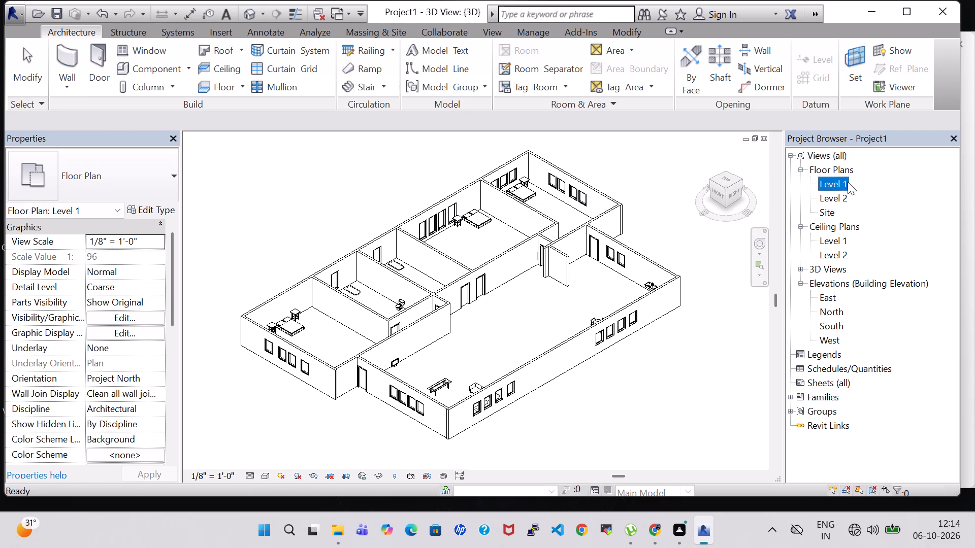
{"action": "double_click", "coordinate": [827, 185]}
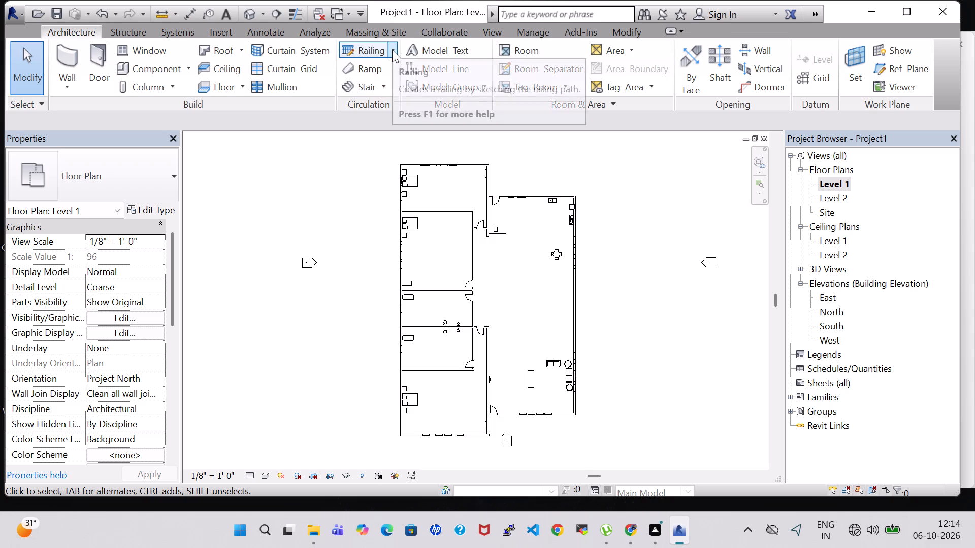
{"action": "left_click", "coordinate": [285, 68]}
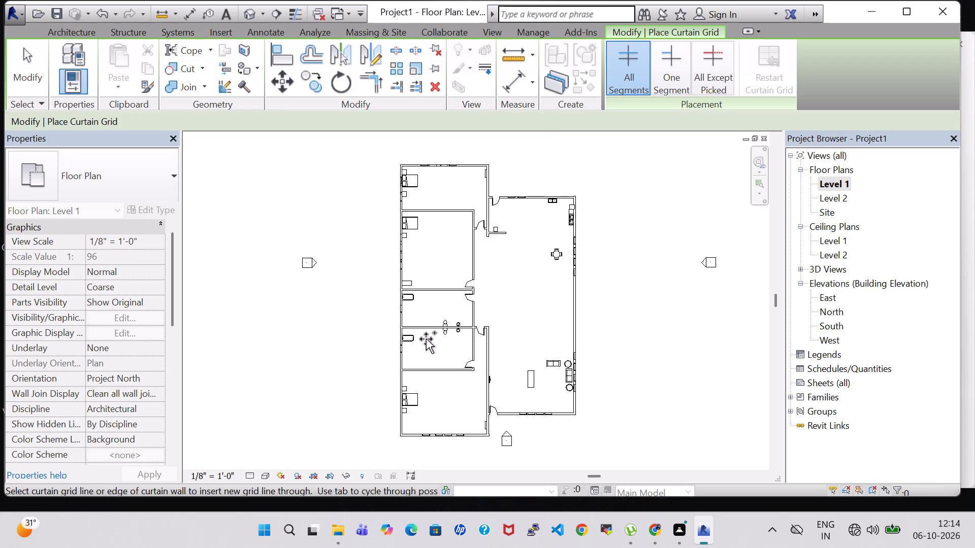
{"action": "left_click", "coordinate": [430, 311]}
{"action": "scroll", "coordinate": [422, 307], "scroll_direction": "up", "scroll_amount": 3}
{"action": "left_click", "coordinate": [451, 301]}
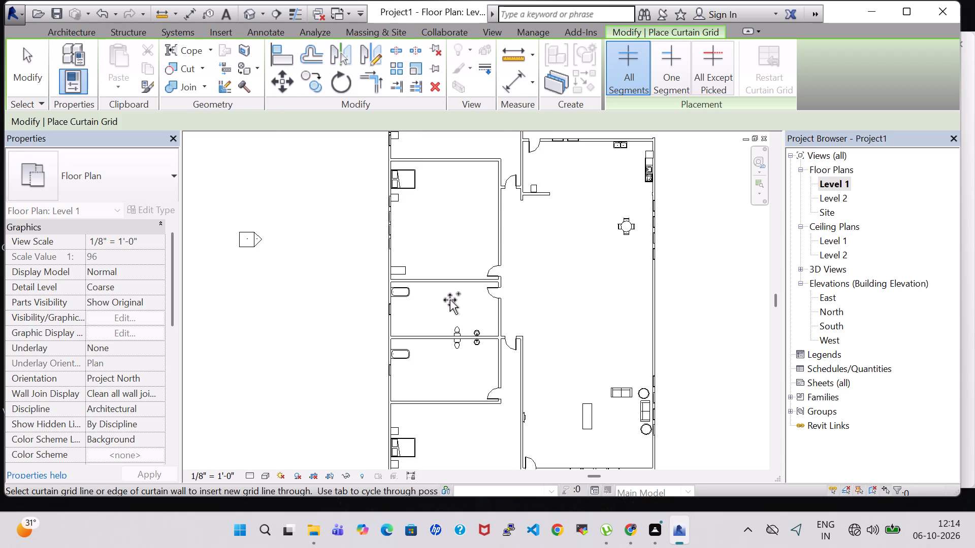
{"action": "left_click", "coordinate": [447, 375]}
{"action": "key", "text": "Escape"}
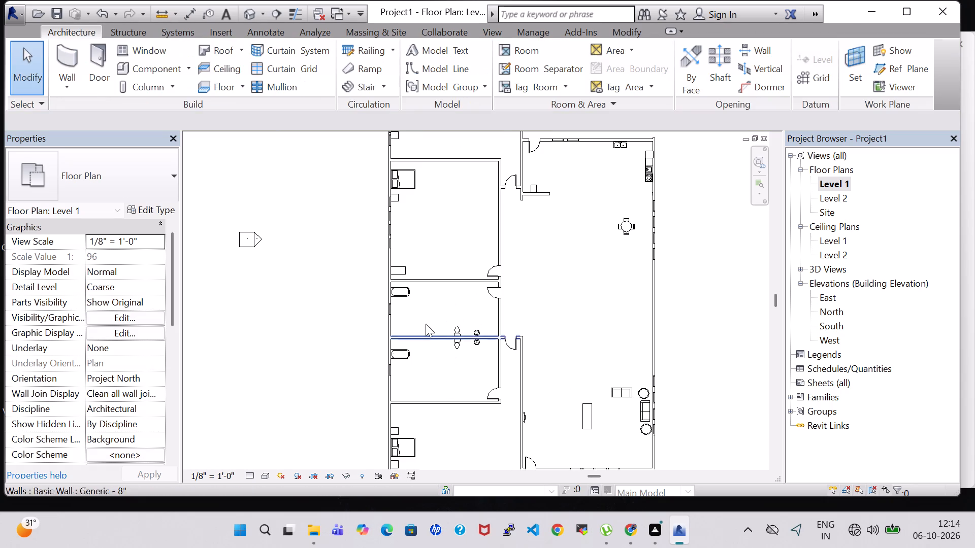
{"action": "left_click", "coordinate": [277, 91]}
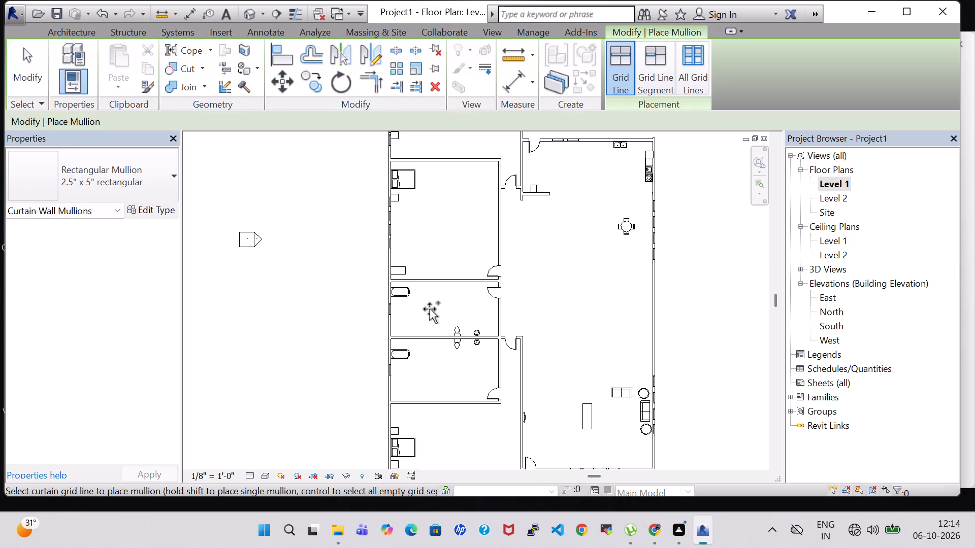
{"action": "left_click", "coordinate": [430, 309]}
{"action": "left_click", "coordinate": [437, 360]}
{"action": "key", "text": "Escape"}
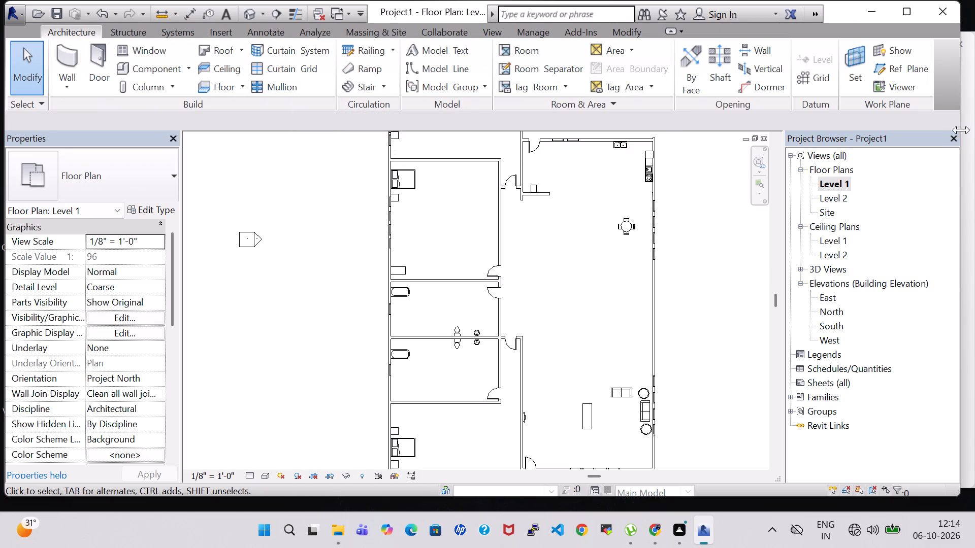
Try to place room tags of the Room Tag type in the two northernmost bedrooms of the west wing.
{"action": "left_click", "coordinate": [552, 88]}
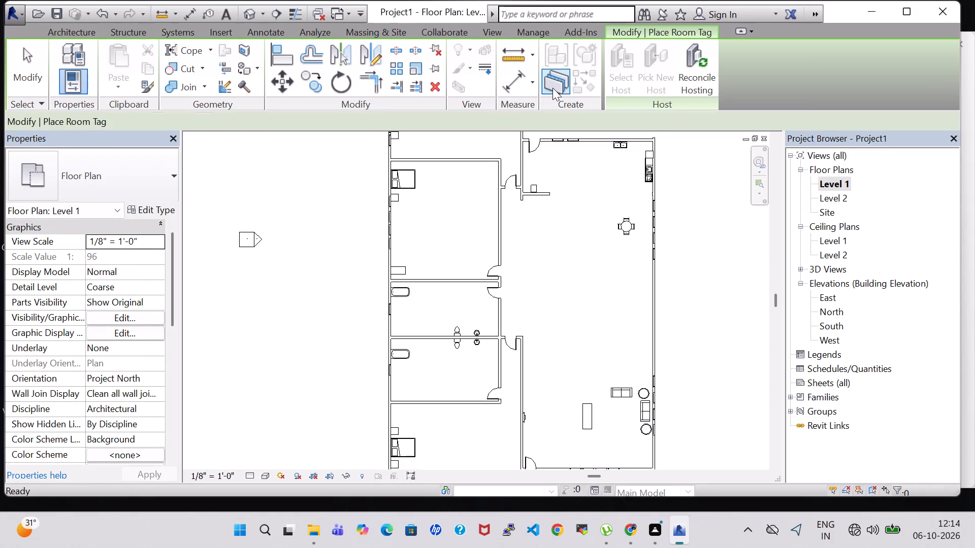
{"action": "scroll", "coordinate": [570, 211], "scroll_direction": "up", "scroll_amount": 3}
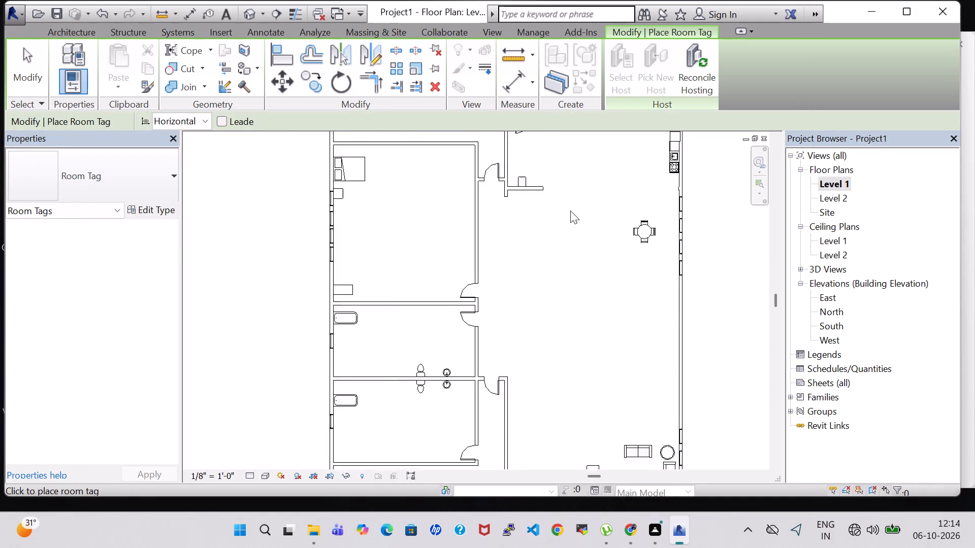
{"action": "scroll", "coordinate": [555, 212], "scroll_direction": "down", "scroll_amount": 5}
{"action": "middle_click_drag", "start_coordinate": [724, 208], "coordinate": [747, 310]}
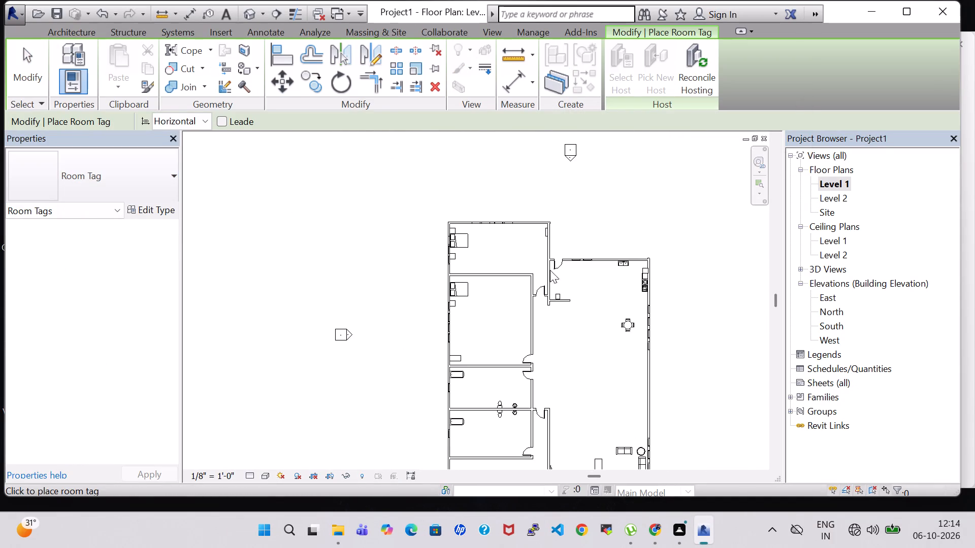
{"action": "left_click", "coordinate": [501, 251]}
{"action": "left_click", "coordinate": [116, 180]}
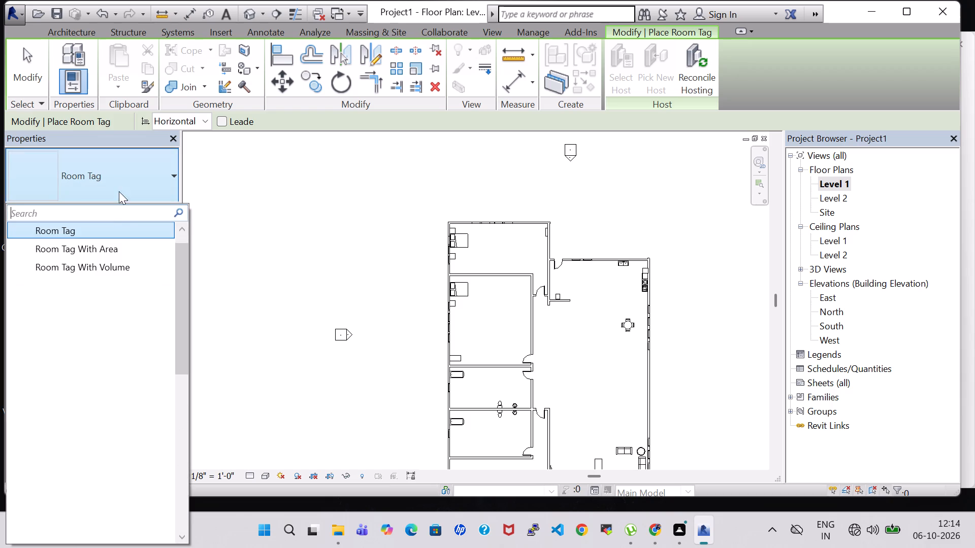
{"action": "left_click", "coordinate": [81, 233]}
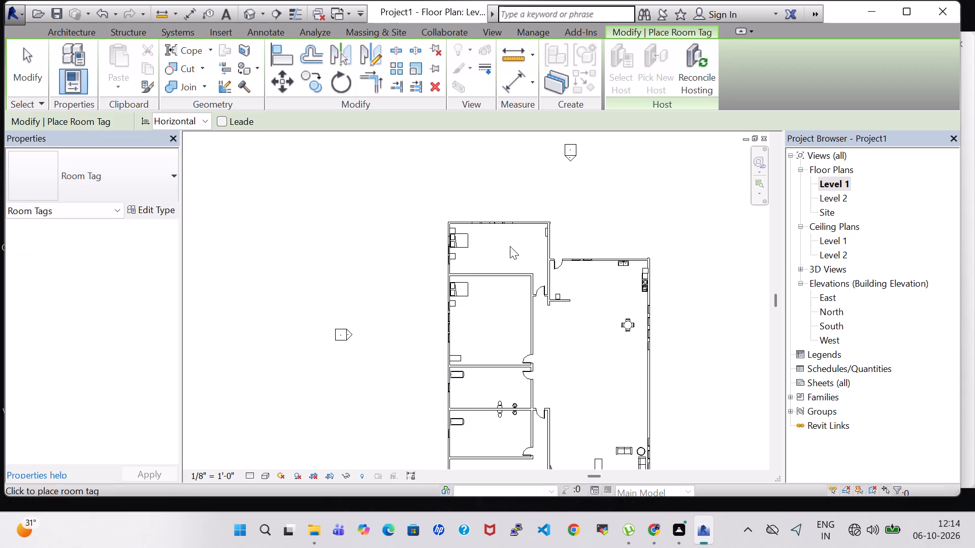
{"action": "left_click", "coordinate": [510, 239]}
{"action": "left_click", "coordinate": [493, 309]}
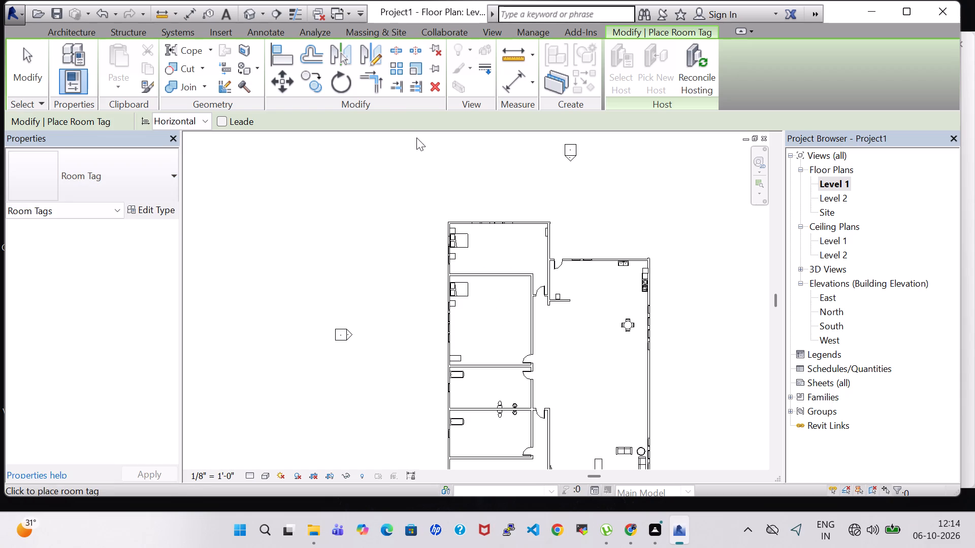
Place a tagged room in each of the west wing's five enclosed spaces: three bedrooms and two bathrooms.
{"action": "left_click", "coordinate": [95, 36]}
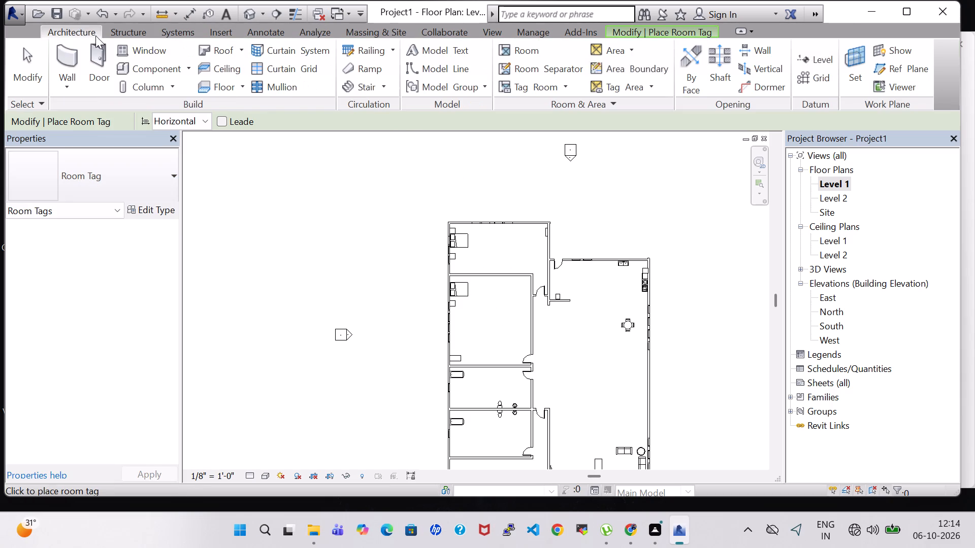
{"action": "left_click", "coordinate": [518, 46]}
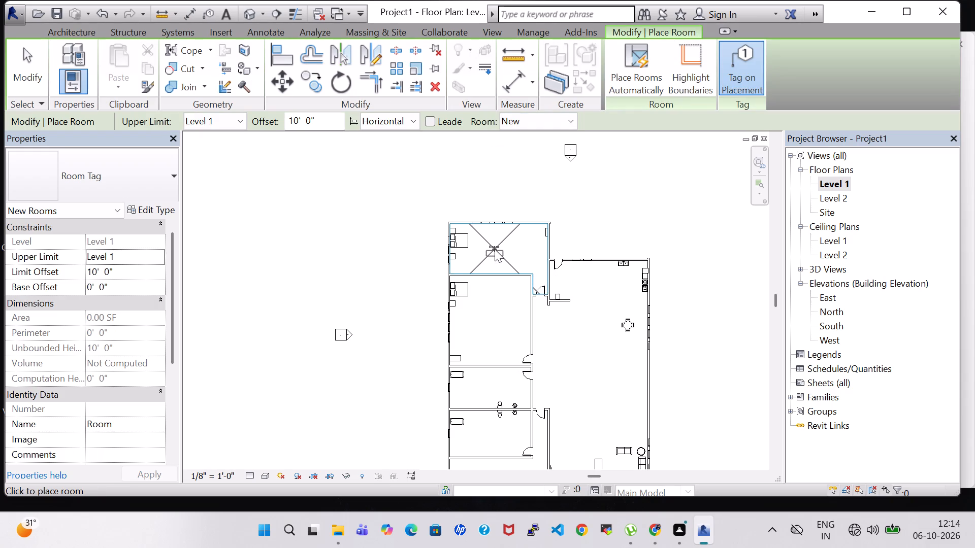
{"action": "left_click", "coordinate": [502, 249]}
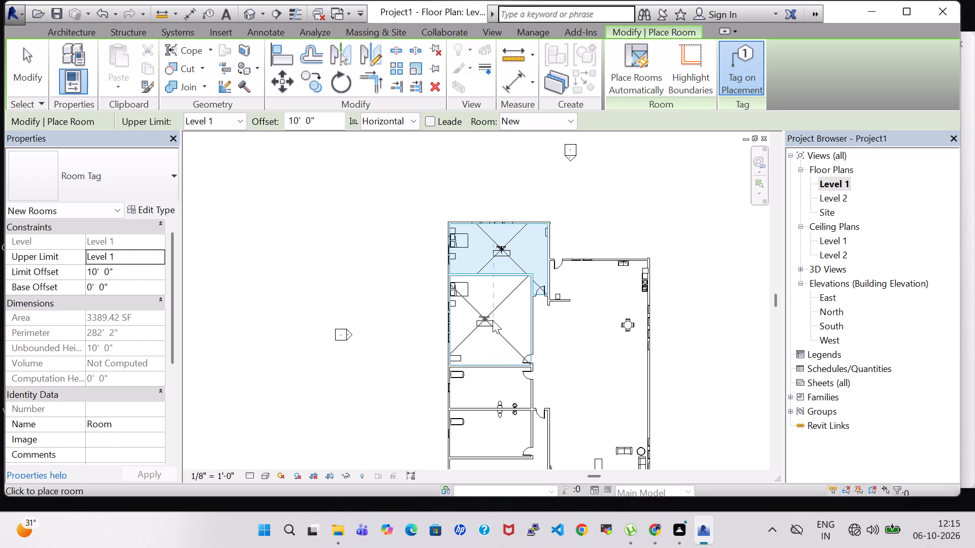
{"action": "left_click", "coordinate": [494, 322]}
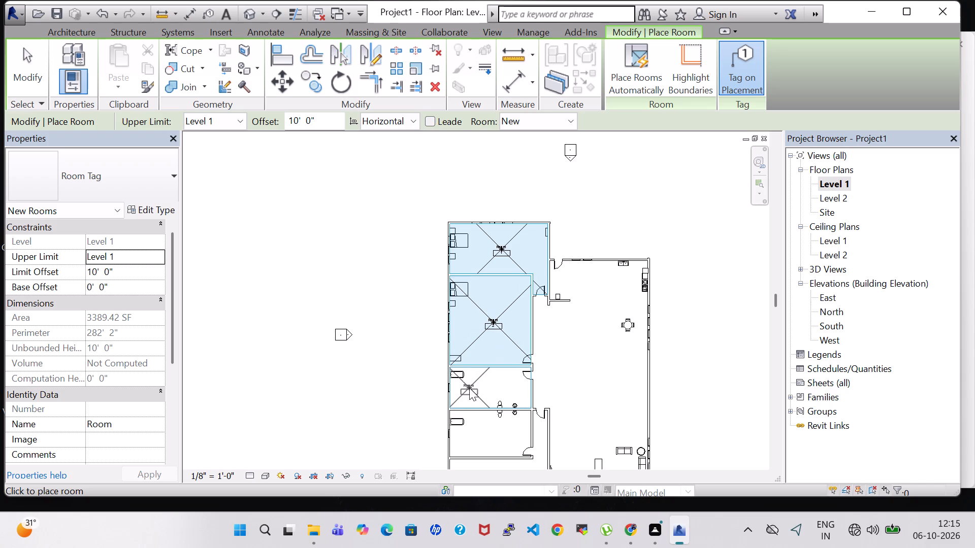
{"action": "left_click", "coordinate": [489, 385]}
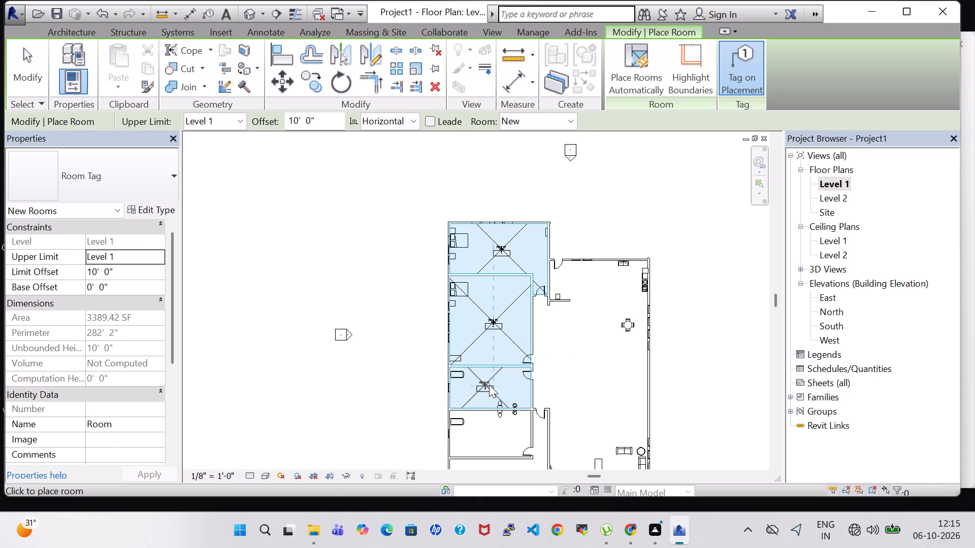
{"action": "left_click", "coordinate": [486, 431]}
{"action": "middle_click_drag", "start_coordinate": [636, 364], "coordinate": [633, 181]}
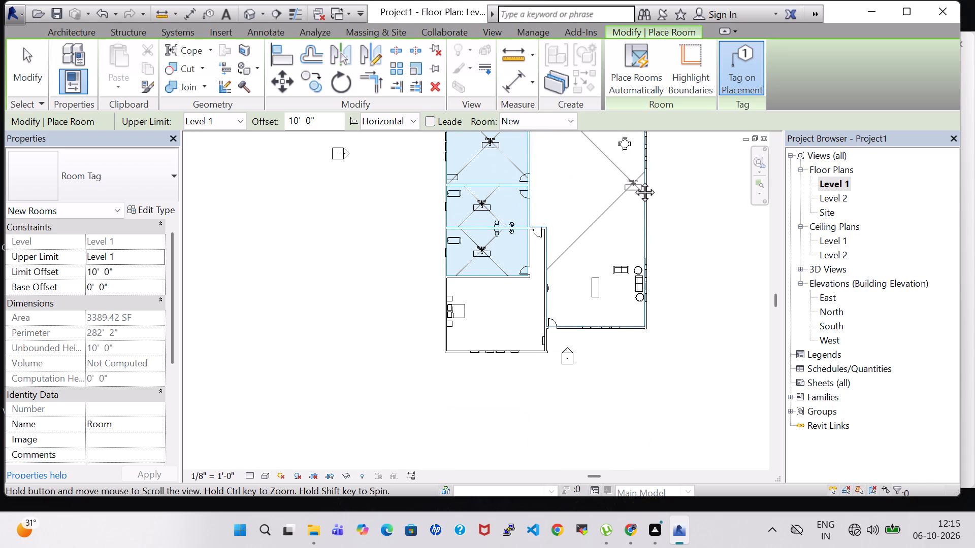
{"action": "middle_click_drag", "start_coordinate": [633, 181], "coordinate": [633, 181]}
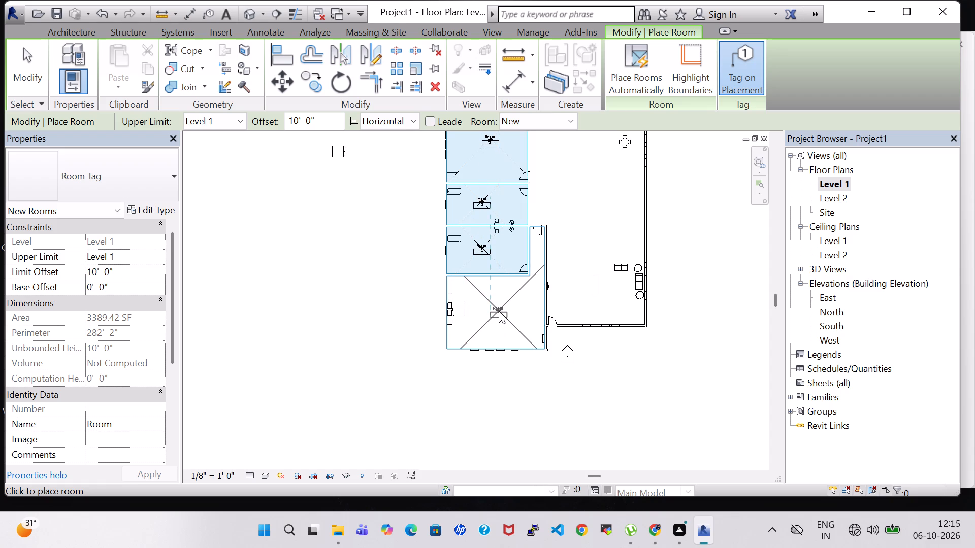
{"action": "left_click", "coordinate": [499, 311]}
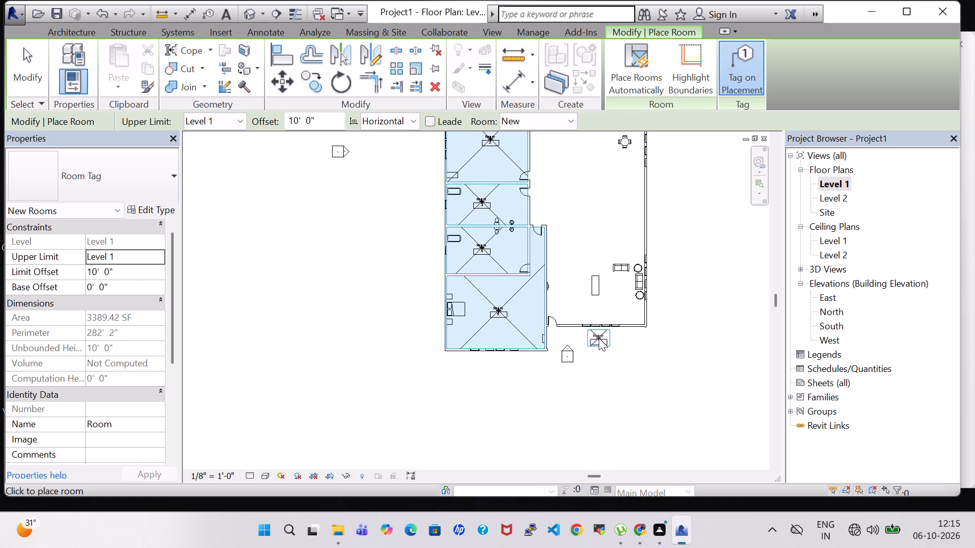
Place a tagged room outside the building, just south of the southeast area's south wall.
{"action": "left_click", "coordinate": [599, 338]}
{"action": "left_click", "coordinate": [947, 416]}
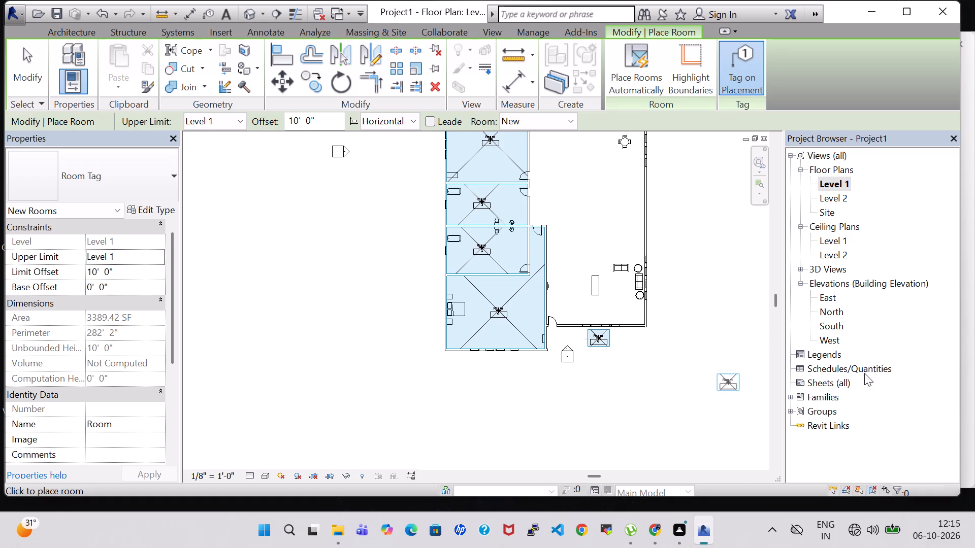
Place one tagged room by the southeast seating group and another beside the northeast area's round table.
{"action": "middle_click_drag", "start_coordinate": [684, 271], "coordinate": [684, 306]}
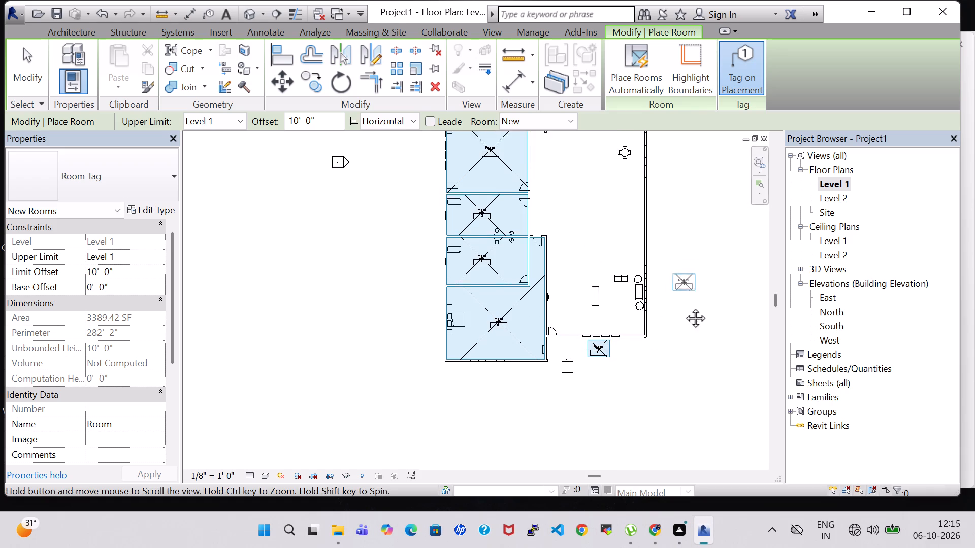
{"action": "middle_click_drag", "start_coordinate": [684, 306], "coordinate": [691, 363]}
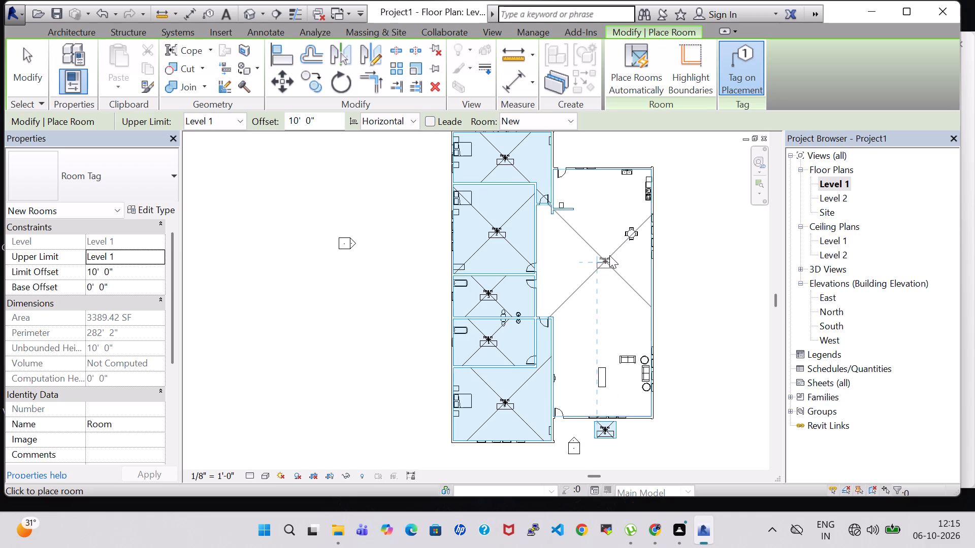
{"action": "left_click", "coordinate": [603, 367]}
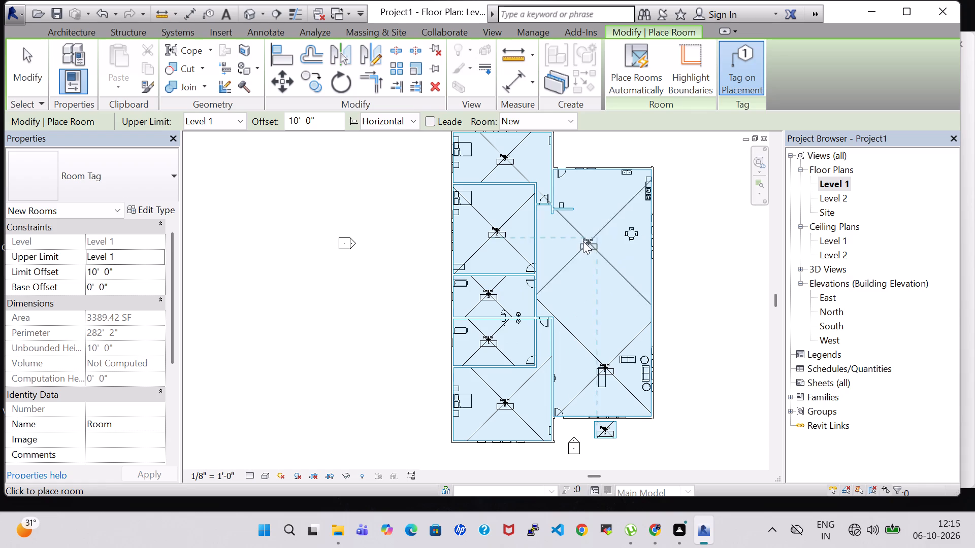
{"action": "left_click", "coordinate": [610, 232]}
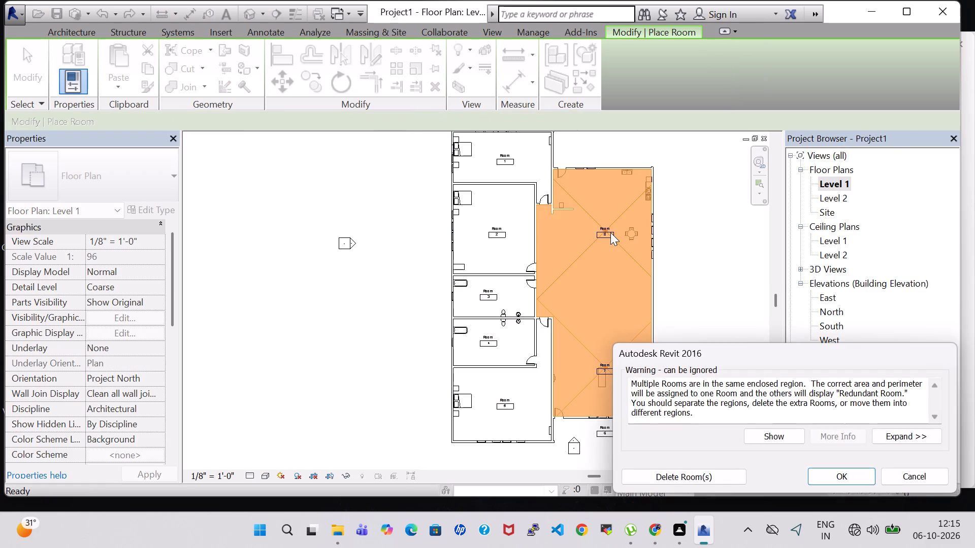
{"action": "left_click", "coordinate": [850, 473]}
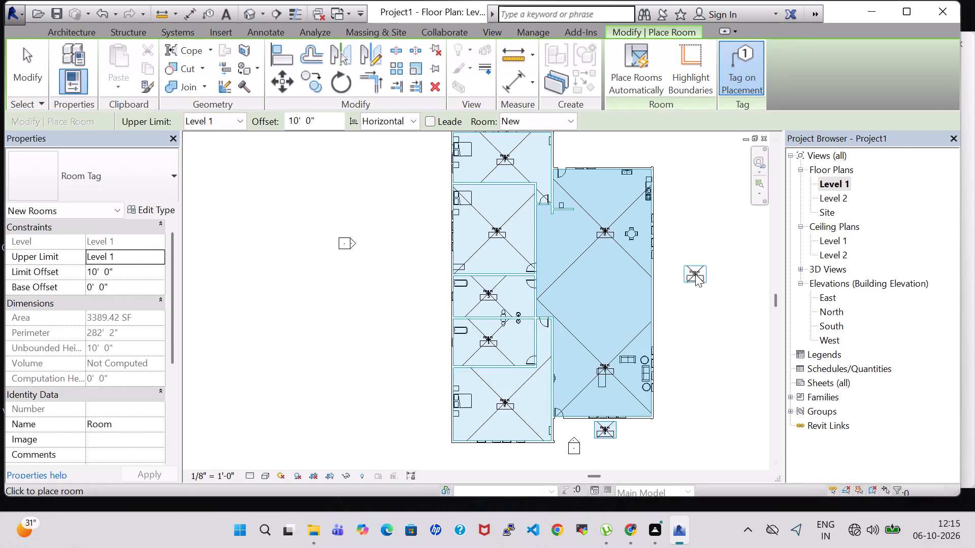
{"action": "middle_click_drag", "start_coordinate": [695, 261], "coordinate": [698, 370]}
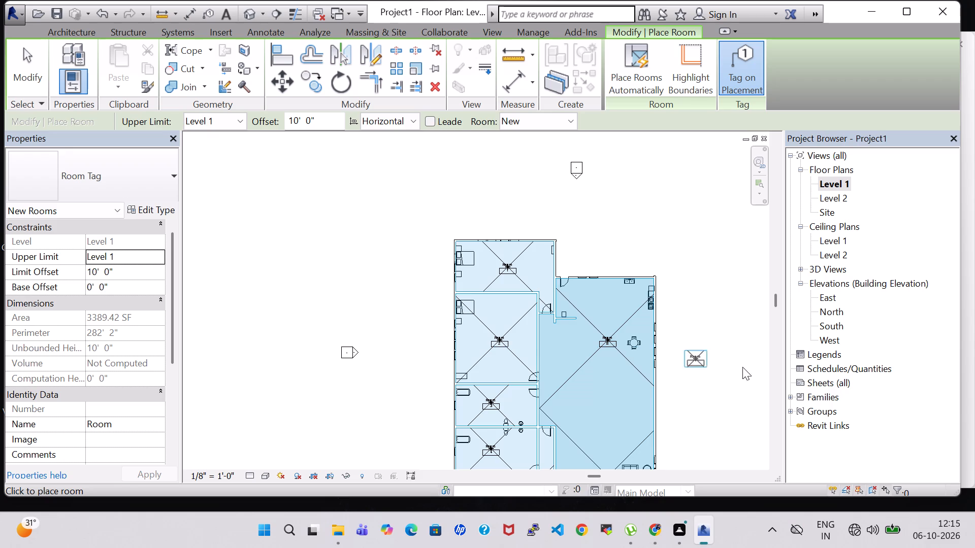
{"action": "key", "text": "Escape"}
Delete the room tag beside the round table in the northeast area.
{"action": "scroll", "coordinate": [741, 330], "scroll_direction": "down", "scroll_amount": 2}
{"action": "scroll", "coordinate": [733, 337], "scroll_direction": "up", "scroll_amount": 1}
{"action": "middle_click_drag", "start_coordinate": [637, 211], "coordinate": [615, 182]}
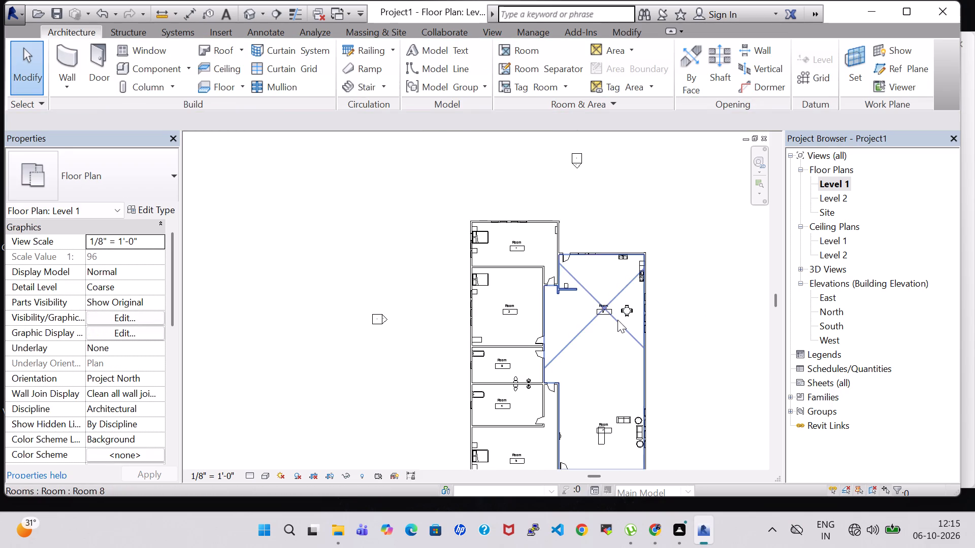
{"action": "left_click", "coordinate": [601, 307]}
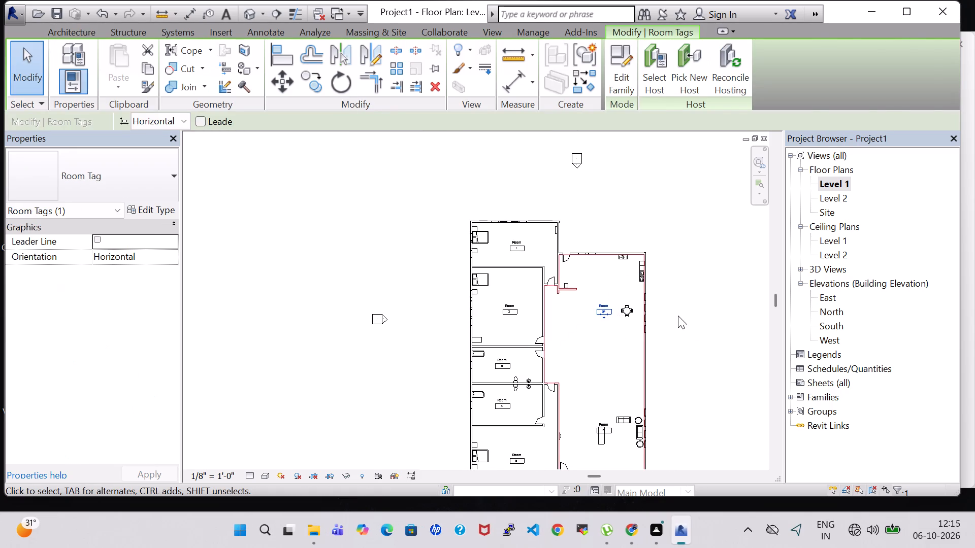
{"action": "left_click", "coordinate": [693, 320]}
{"action": "scroll", "coordinate": [693, 320], "scroll_direction": "up", "scroll_amount": 4}
{"action": "left_click", "coordinate": [524, 302]}
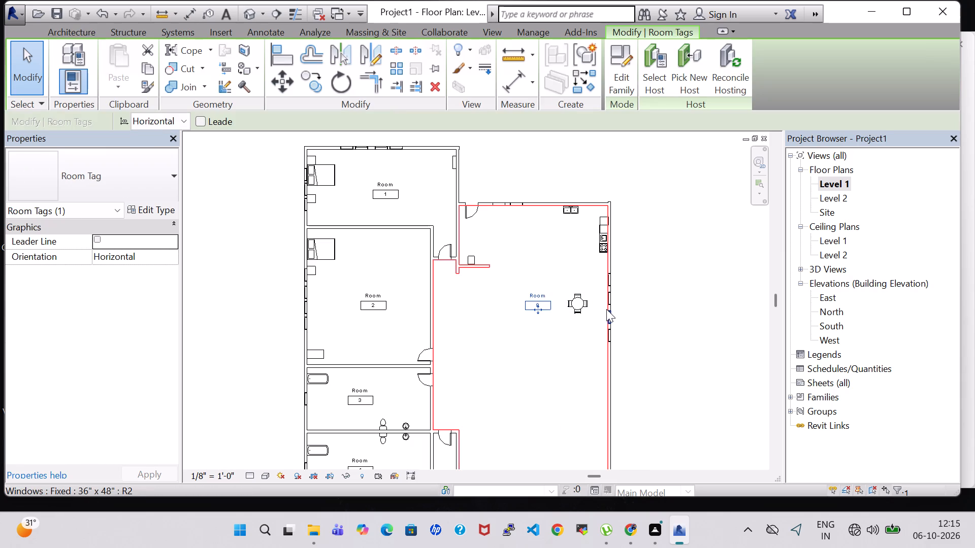
{"action": "scroll", "coordinate": [610, 313], "scroll_direction": "down", "scroll_amount": 3}
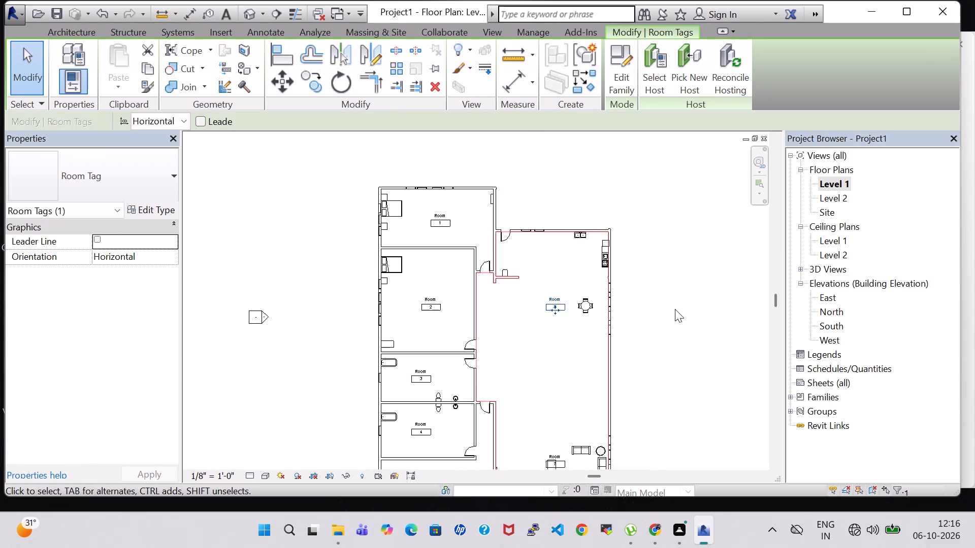
{"action": "scroll", "coordinate": [675, 309], "scroll_direction": "down", "scroll_amount": 2}
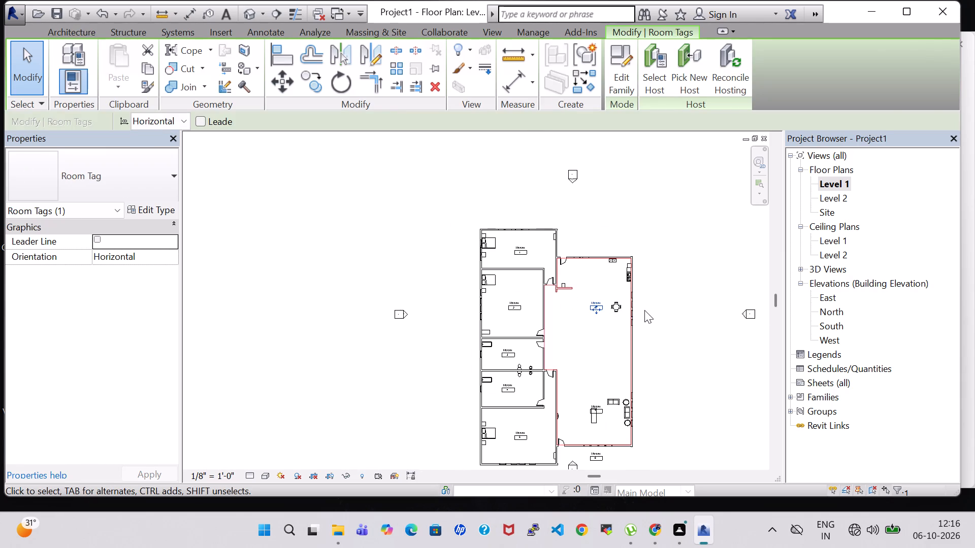
{"action": "key", "text": "Delete"}
{"action": "left_click", "coordinate": [945, 419]}
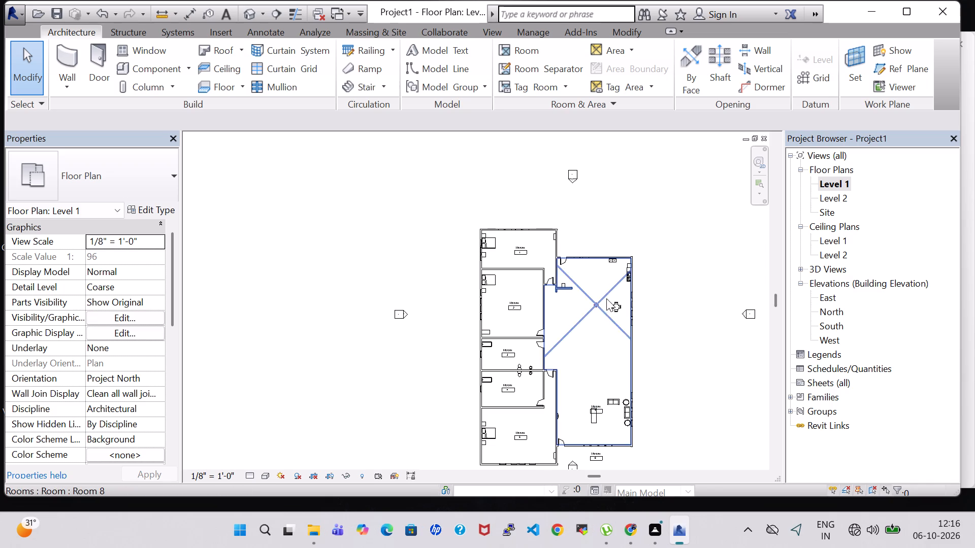
Place another tagged room in the northeast area, closer to its north wall.
{"action": "left_click", "coordinate": [509, 45]}
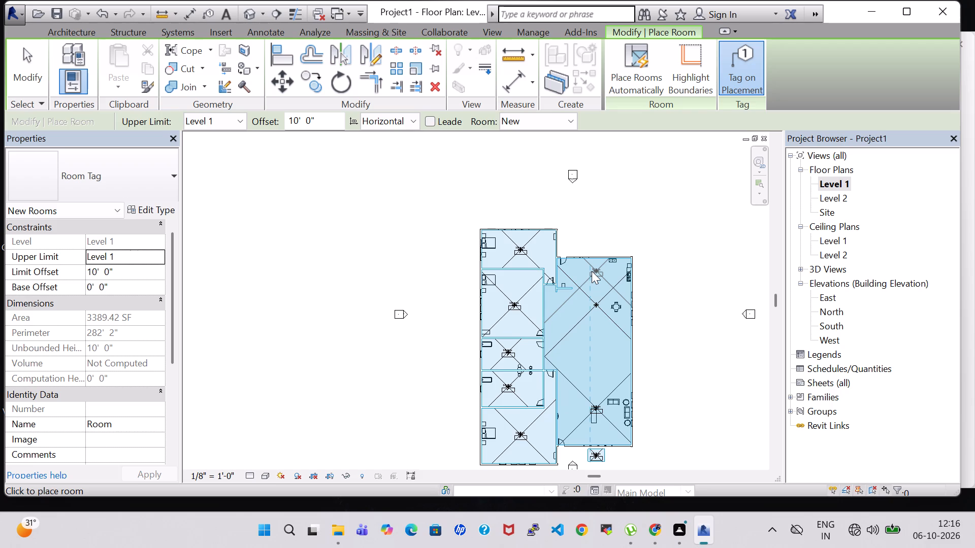
{"action": "left_click", "coordinate": [592, 271]}
{"action": "left_click", "coordinate": [856, 473]}
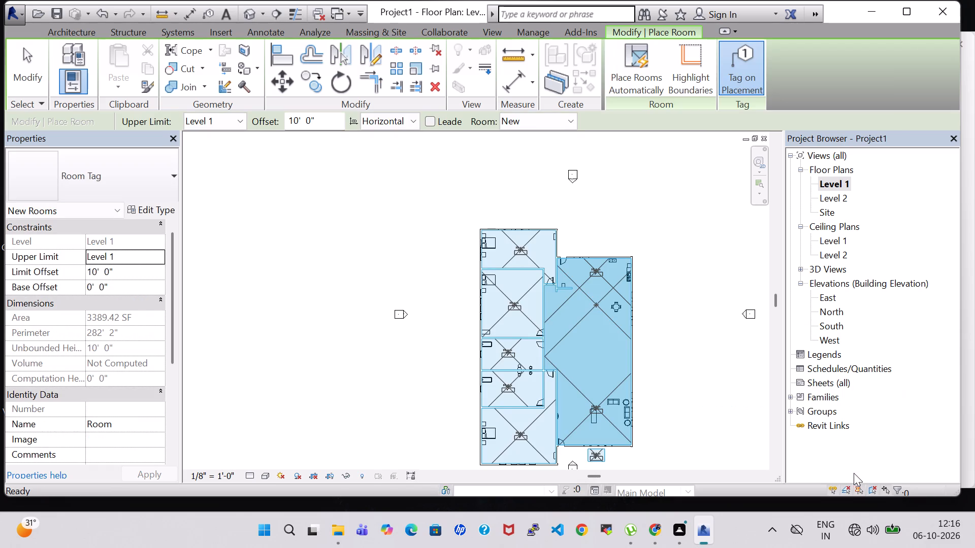
Draw a 36'-0" room separation line from the east wall to the short interior wall, closing off the northeast kitchen area.
{"action": "key", "text": "Escape"}
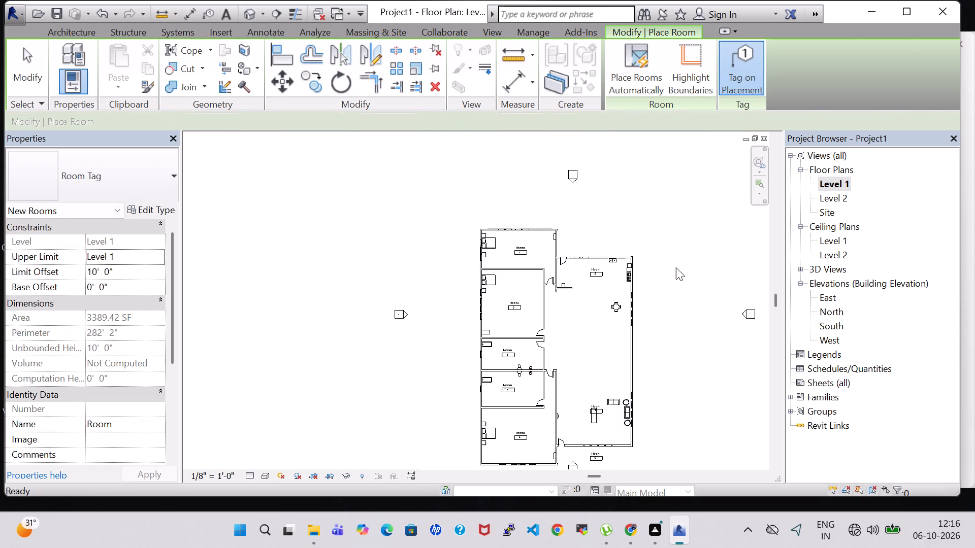
{"action": "left_click", "coordinate": [550, 74]}
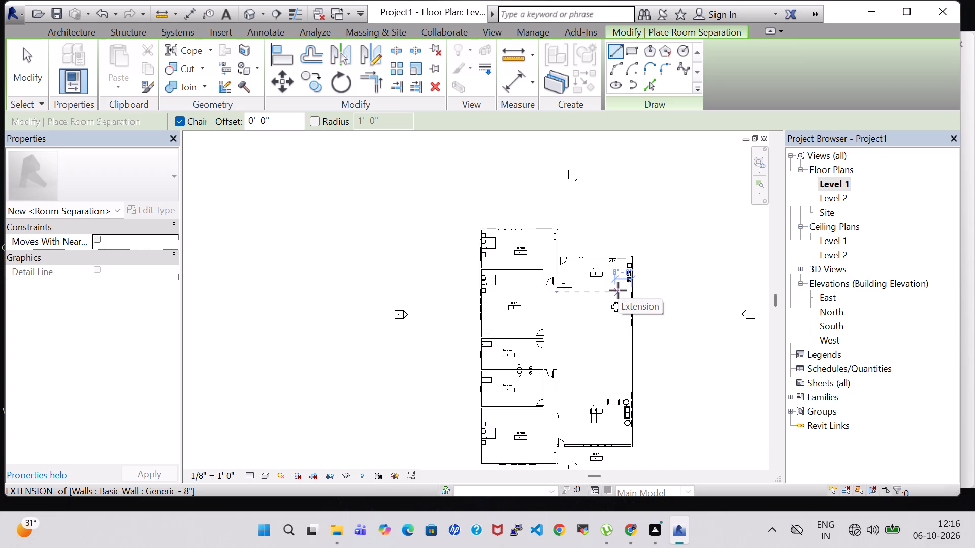
{"action": "scroll", "coordinate": [623, 290], "scroll_direction": "up", "scroll_amount": 4}
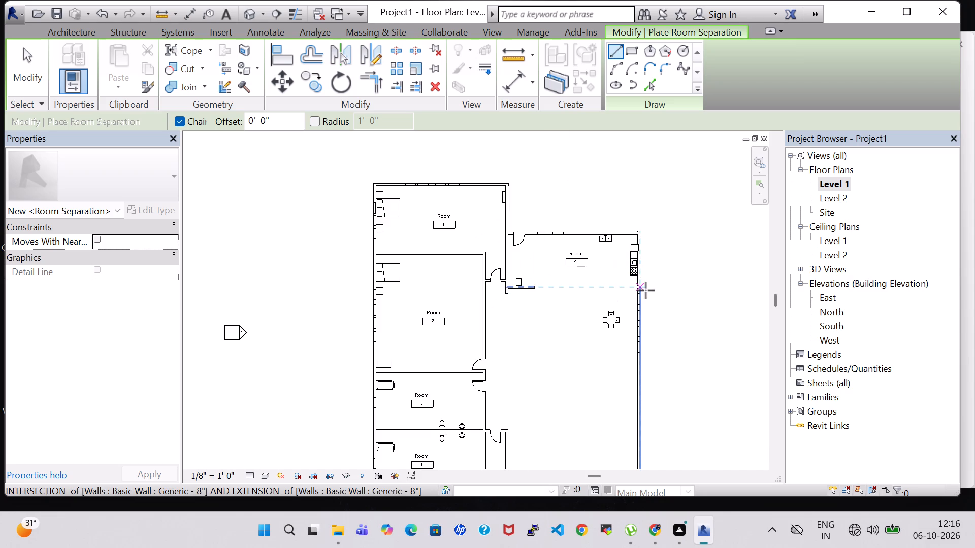
{"action": "left_click", "coordinate": [646, 290]}
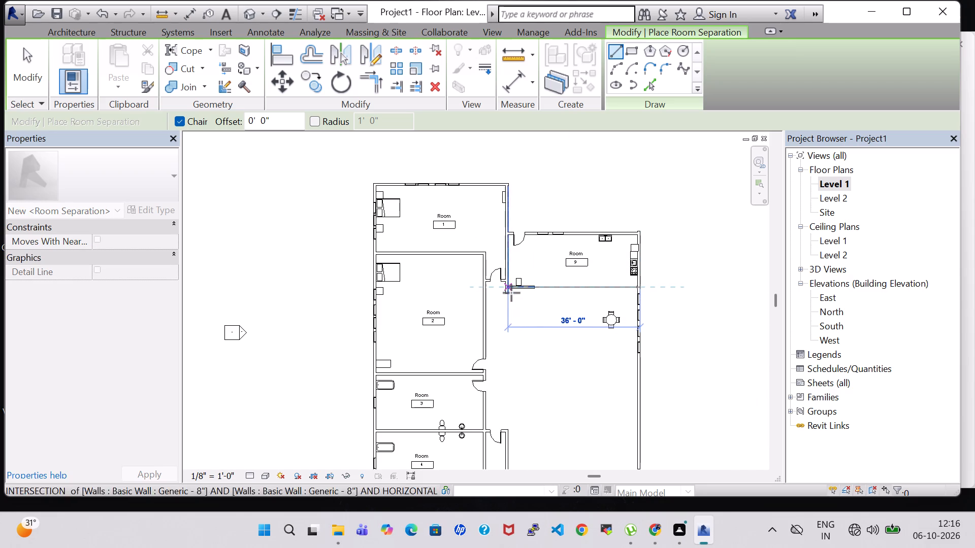
{"action": "left_click", "coordinate": [509, 292]}
{"action": "left_click", "coordinate": [856, 475]}
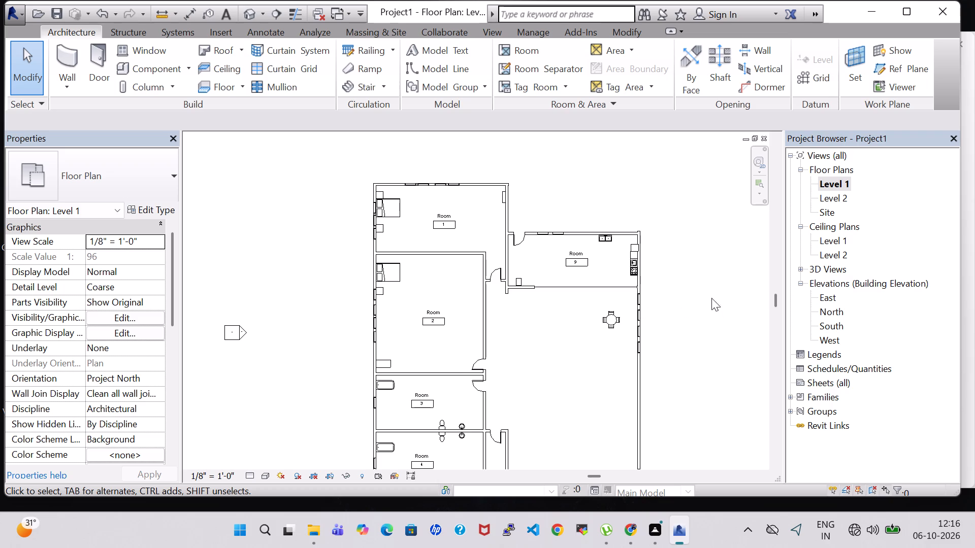
Enclose the strip south of the seating area with room separation lines: 36'-0" eastward from the southwest bedroom's corner, and north to the building's southeast corner.
{"action": "scroll", "coordinate": [730, 320], "scroll_direction": "down", "scroll_amount": 3}
{"action": "middle_click_drag", "start_coordinate": [716, 342], "coordinate": [694, 199]}
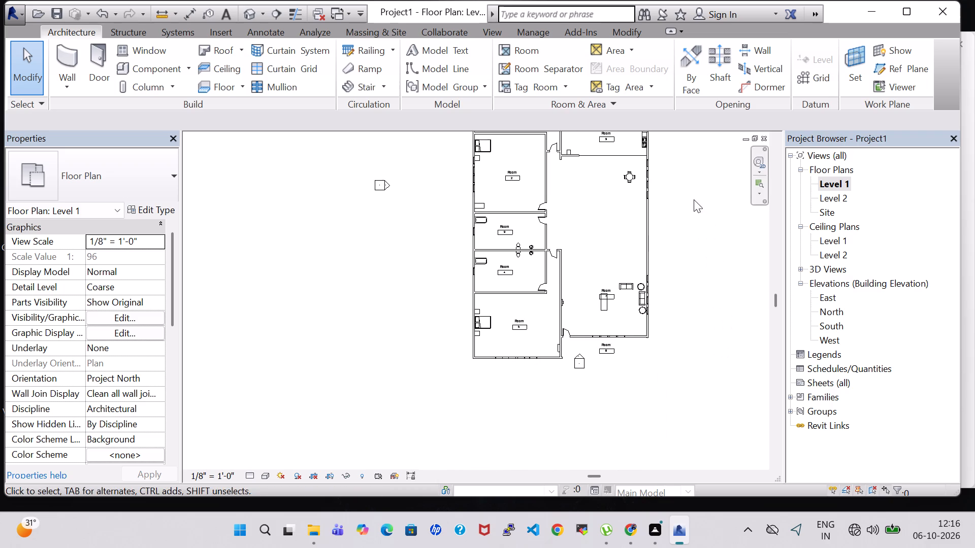
{"action": "left_click", "coordinate": [560, 65]}
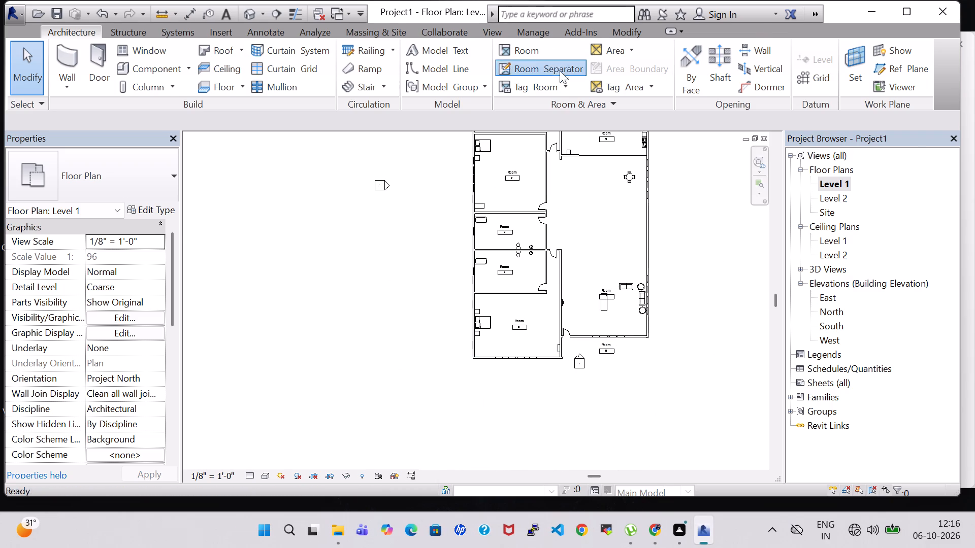
{"action": "scroll", "coordinate": [566, 353], "scroll_direction": "up", "scroll_amount": 5}
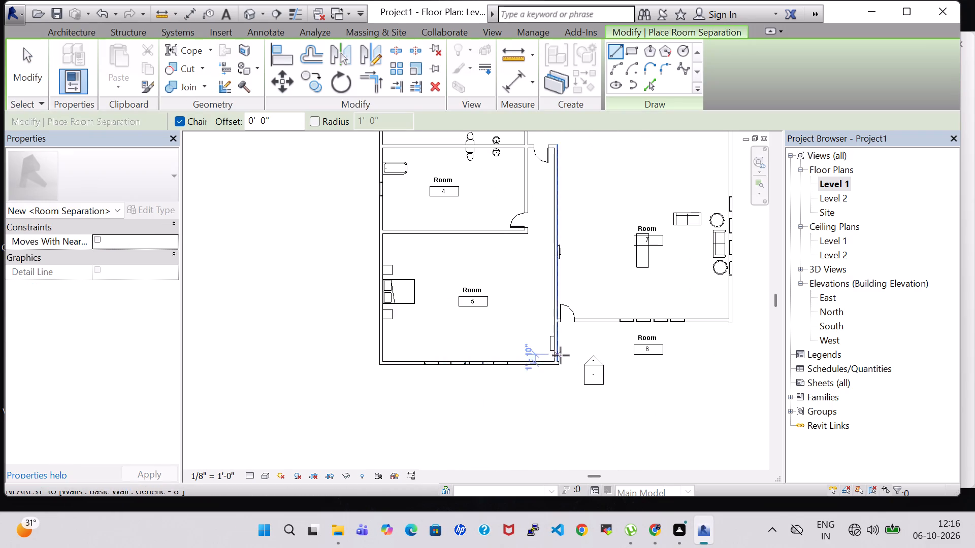
{"action": "left_click", "coordinate": [561, 364]}
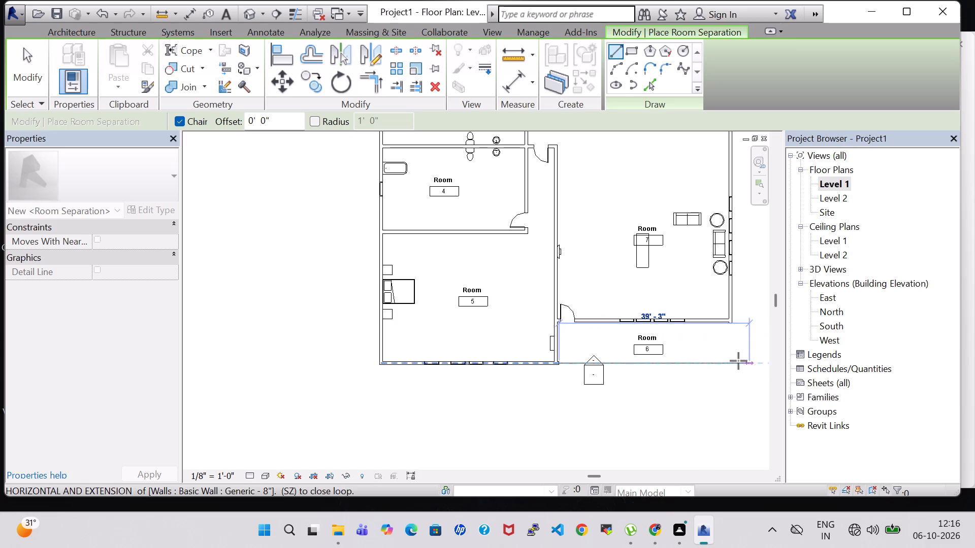
{"action": "left_click", "coordinate": [732, 363]}
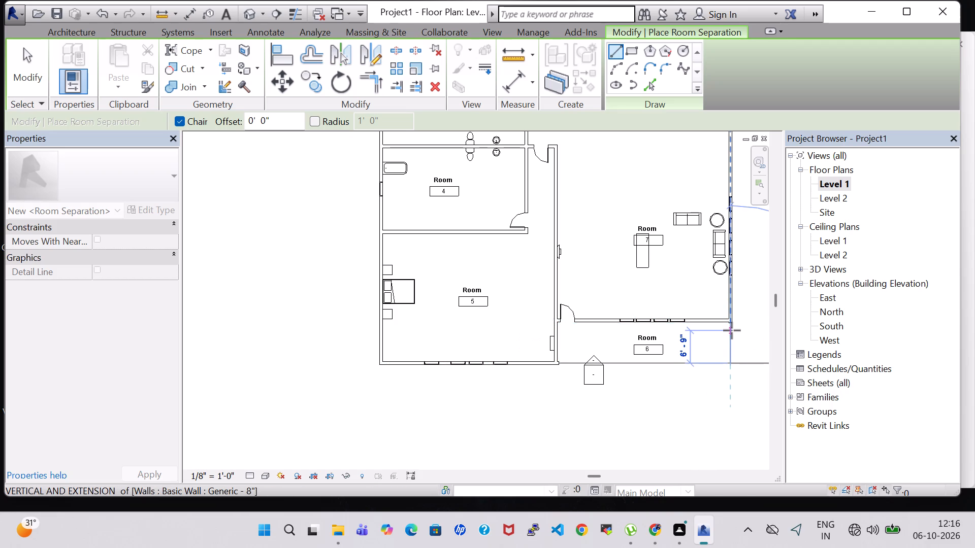
{"action": "scroll", "coordinate": [732, 330], "scroll_direction": "up", "scroll_amount": 4}
{"action": "left_click", "coordinate": [732, 321]}
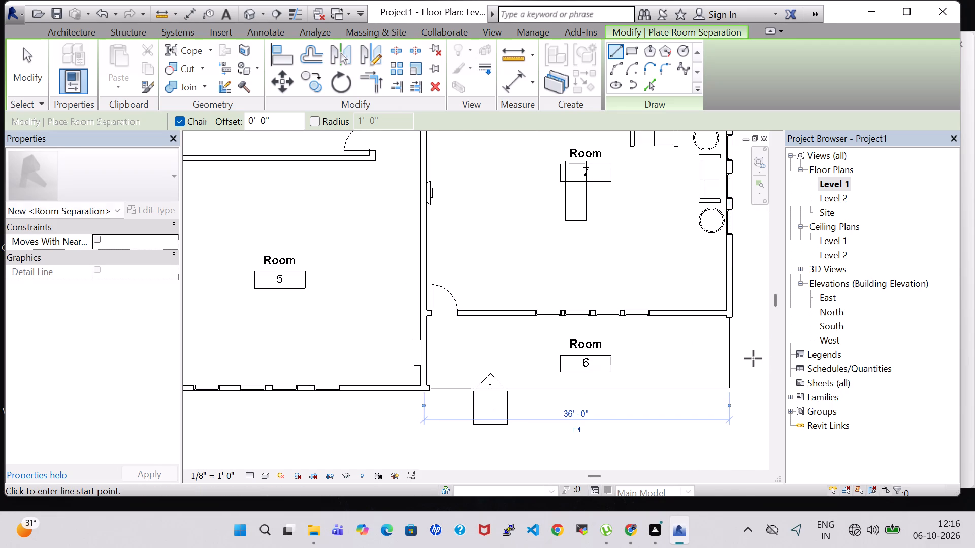
Enclose the area north of the kitchen with room separation lines: 36'-0" eastward from the north bedroom's corner, and about 13'-4" south to the kitchen's corner.
{"action": "scroll", "coordinate": [753, 358], "scroll_direction": "down", "scroll_amount": 5}
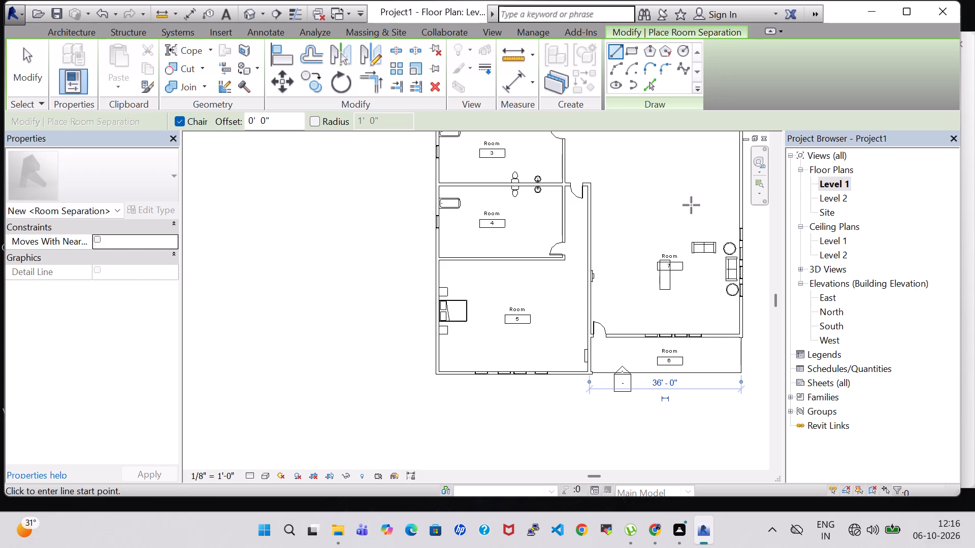
{"action": "middle_click_drag", "start_coordinate": [692, 192], "coordinate": [593, 448]}
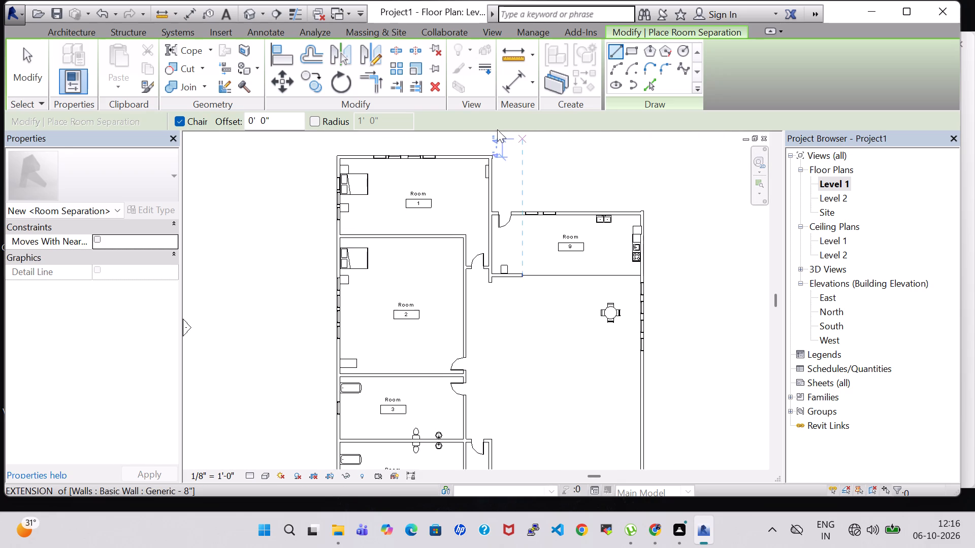
{"action": "scroll", "coordinate": [487, 160], "scroll_direction": "up", "scroll_amount": 3}
{"action": "left_click", "coordinate": [494, 153]}
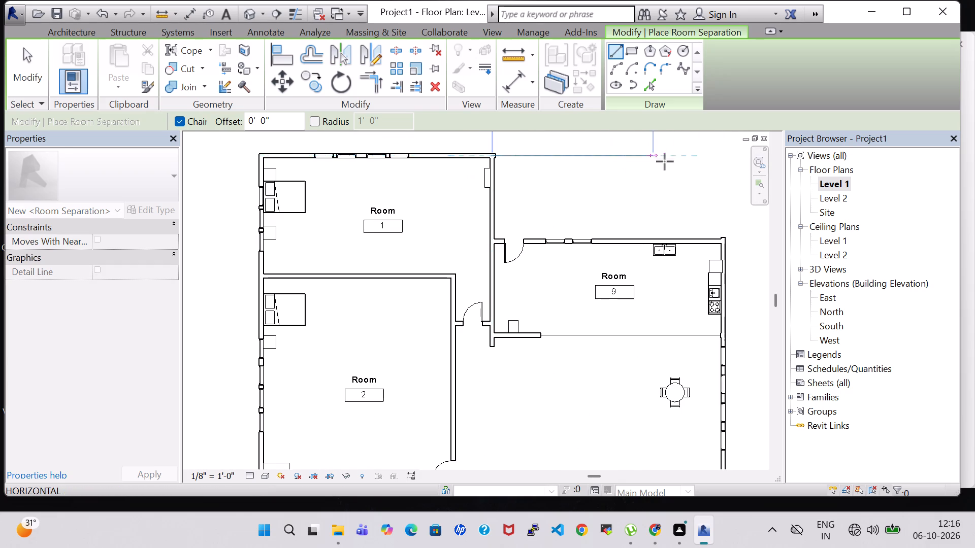
{"action": "left_click", "coordinate": [723, 156]}
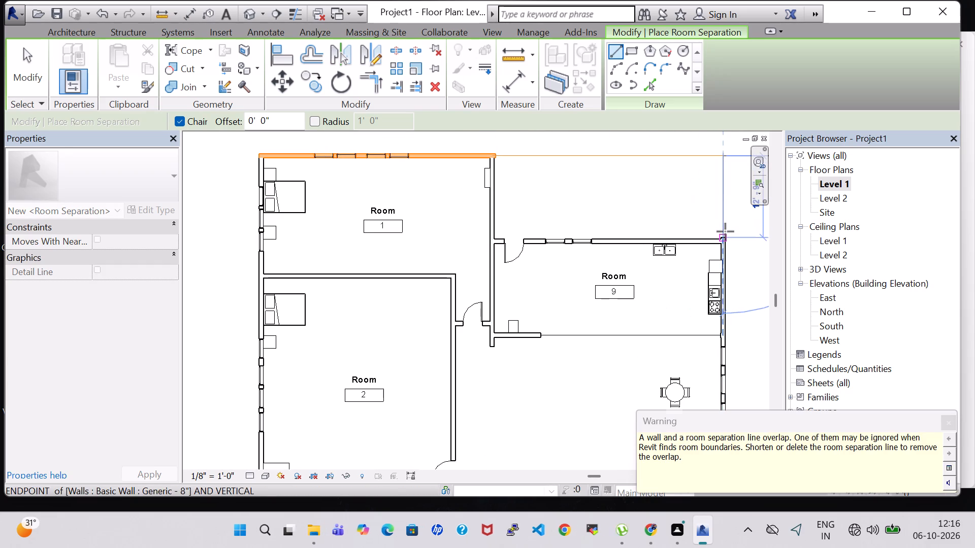
{"action": "left_click", "coordinate": [725, 231]}
{"action": "key", "text": "Escape"}
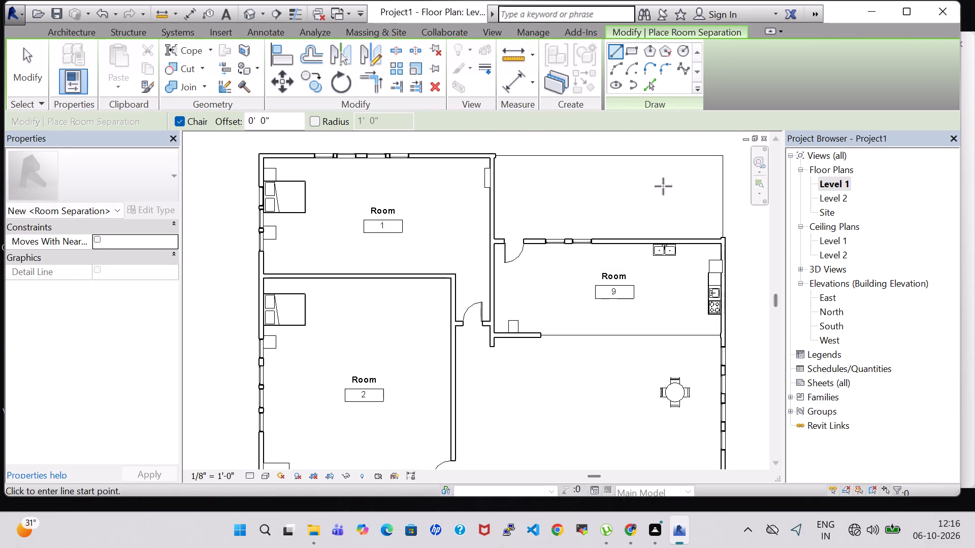
{"action": "key", "text": "Escape"}
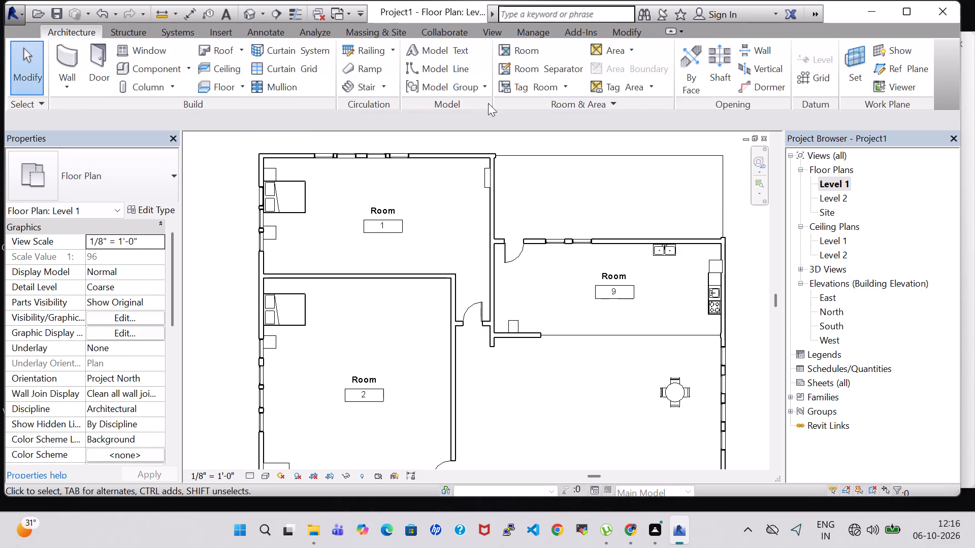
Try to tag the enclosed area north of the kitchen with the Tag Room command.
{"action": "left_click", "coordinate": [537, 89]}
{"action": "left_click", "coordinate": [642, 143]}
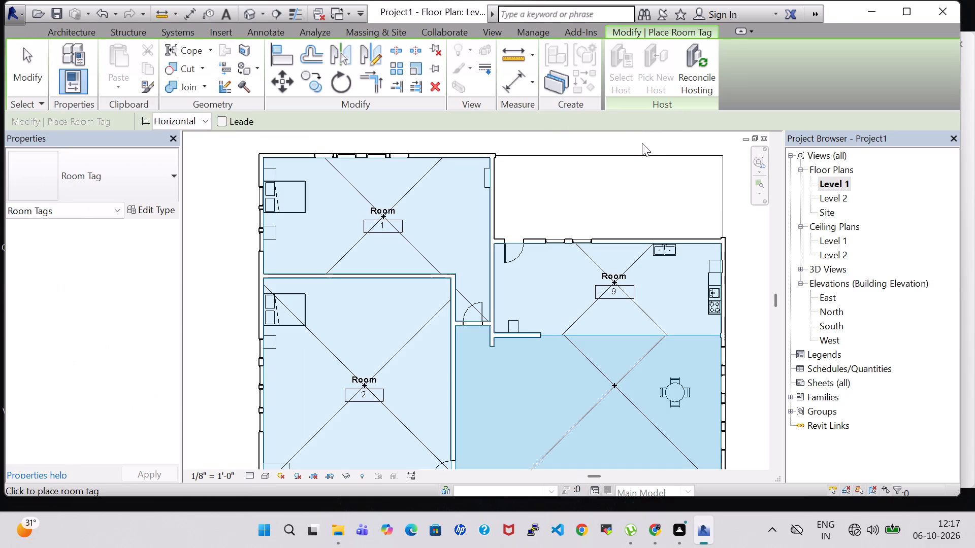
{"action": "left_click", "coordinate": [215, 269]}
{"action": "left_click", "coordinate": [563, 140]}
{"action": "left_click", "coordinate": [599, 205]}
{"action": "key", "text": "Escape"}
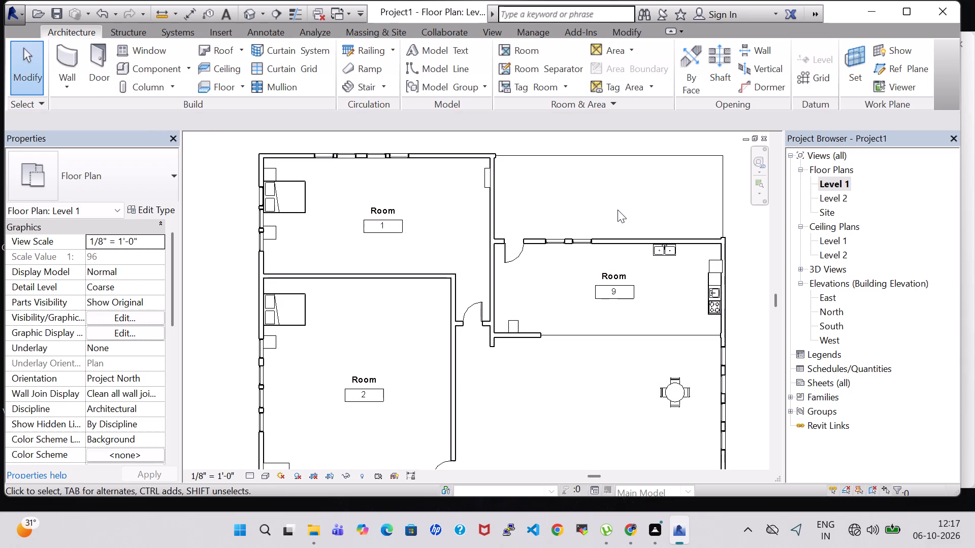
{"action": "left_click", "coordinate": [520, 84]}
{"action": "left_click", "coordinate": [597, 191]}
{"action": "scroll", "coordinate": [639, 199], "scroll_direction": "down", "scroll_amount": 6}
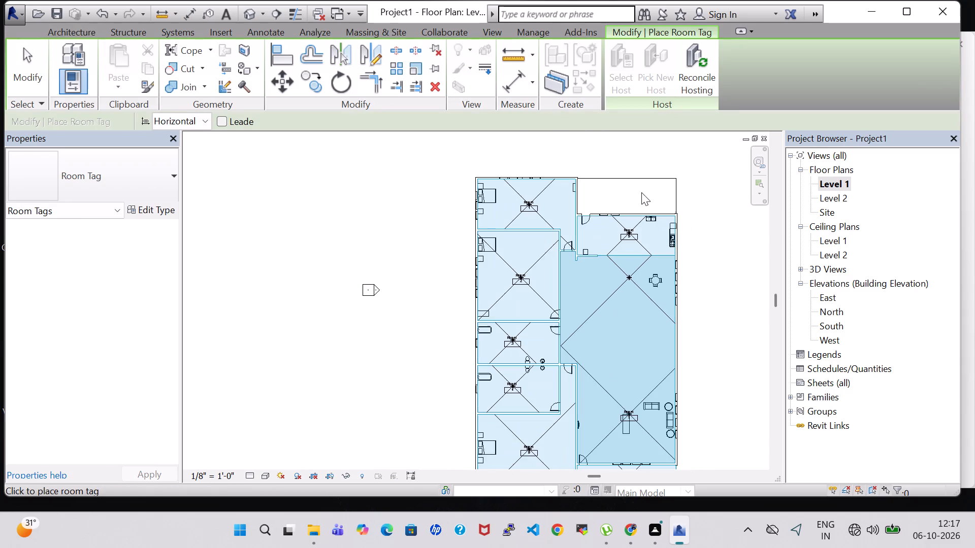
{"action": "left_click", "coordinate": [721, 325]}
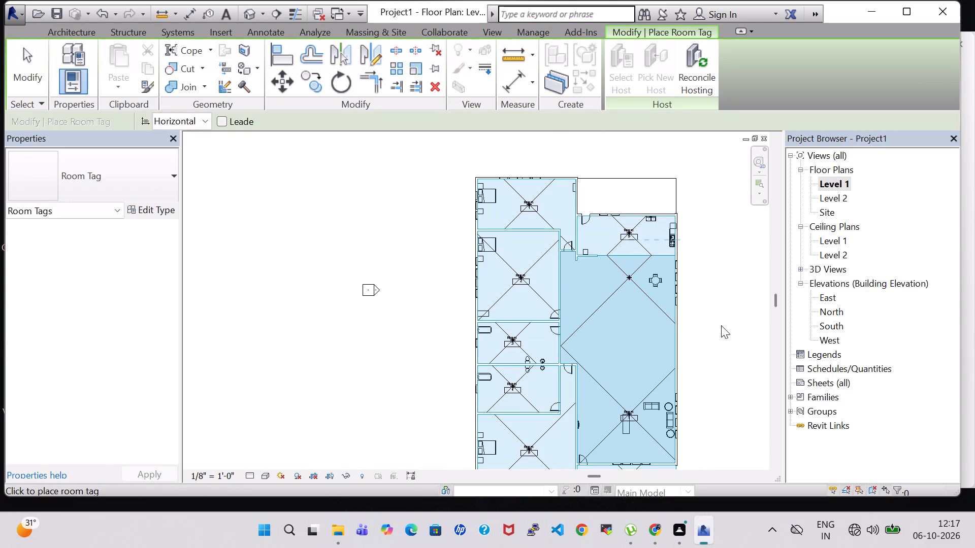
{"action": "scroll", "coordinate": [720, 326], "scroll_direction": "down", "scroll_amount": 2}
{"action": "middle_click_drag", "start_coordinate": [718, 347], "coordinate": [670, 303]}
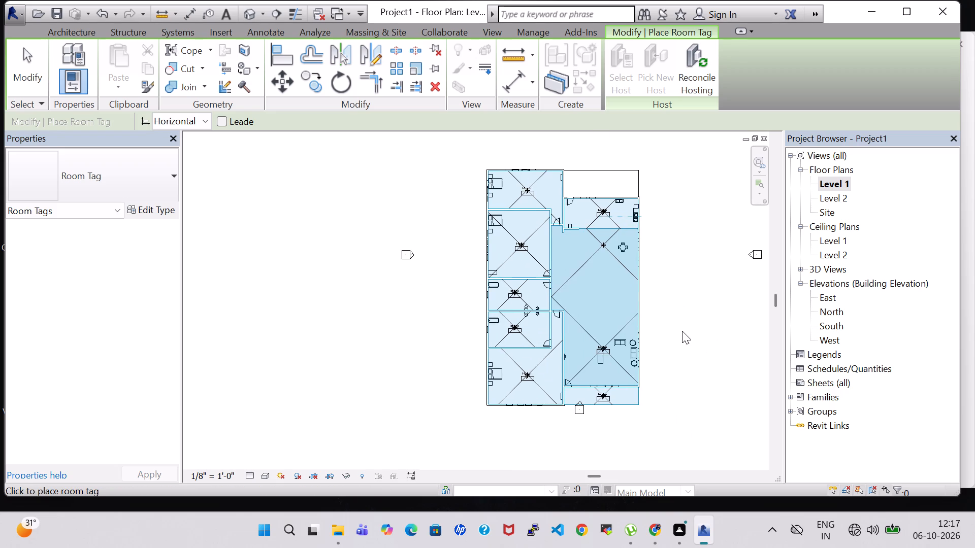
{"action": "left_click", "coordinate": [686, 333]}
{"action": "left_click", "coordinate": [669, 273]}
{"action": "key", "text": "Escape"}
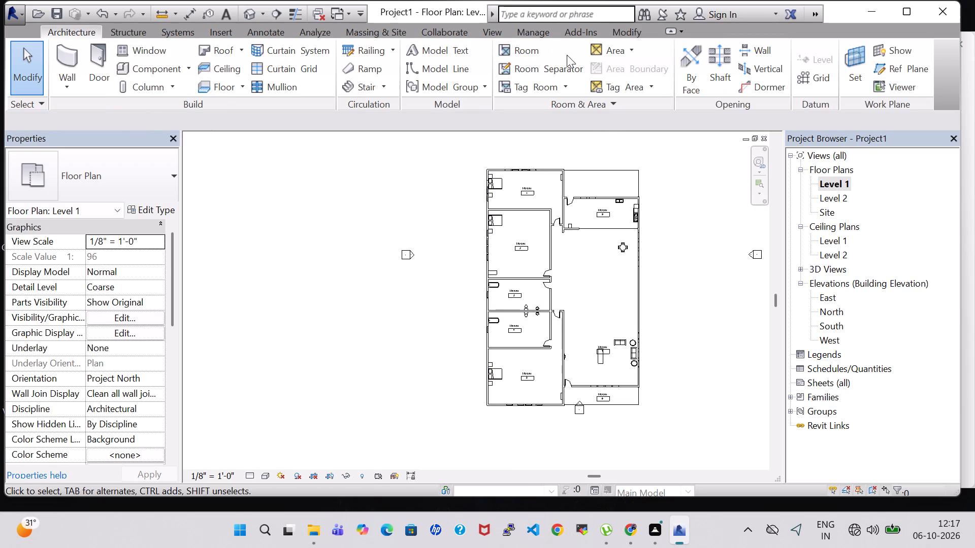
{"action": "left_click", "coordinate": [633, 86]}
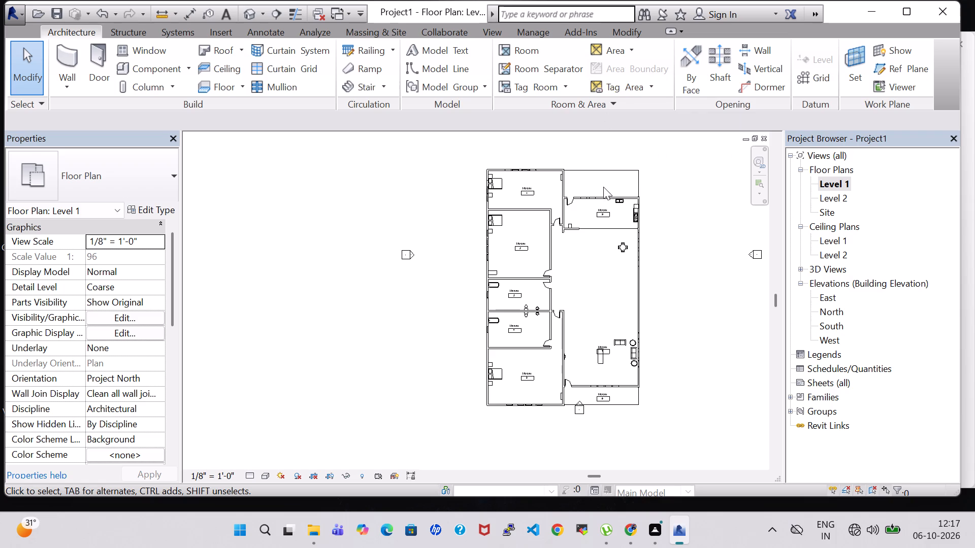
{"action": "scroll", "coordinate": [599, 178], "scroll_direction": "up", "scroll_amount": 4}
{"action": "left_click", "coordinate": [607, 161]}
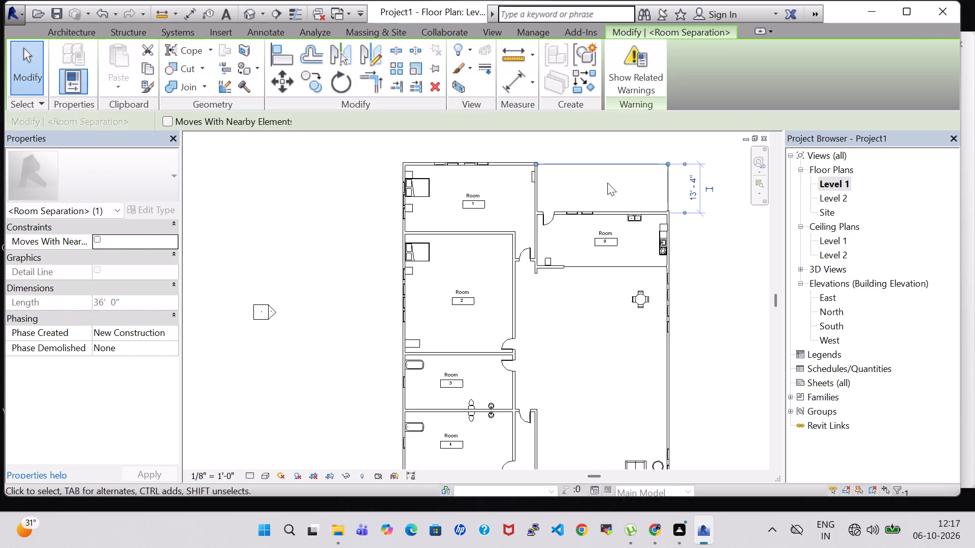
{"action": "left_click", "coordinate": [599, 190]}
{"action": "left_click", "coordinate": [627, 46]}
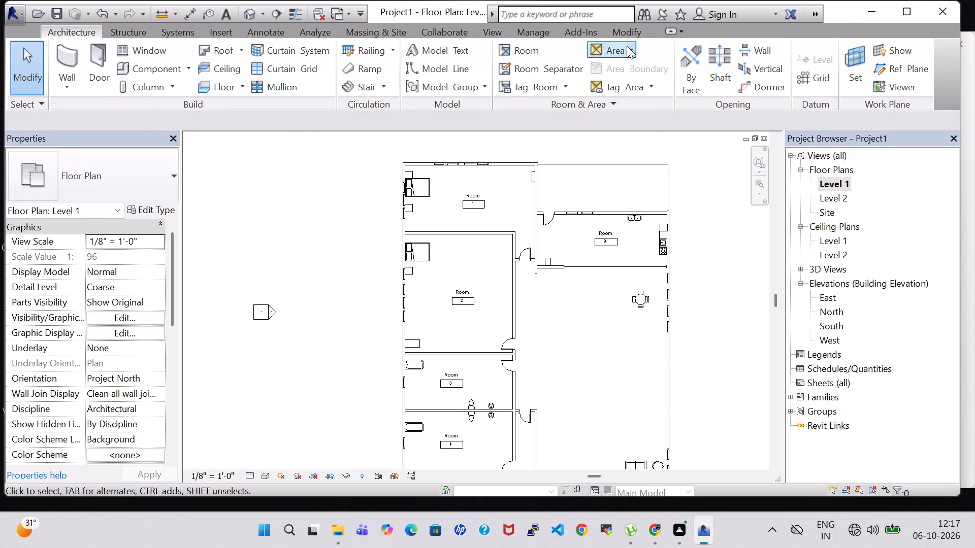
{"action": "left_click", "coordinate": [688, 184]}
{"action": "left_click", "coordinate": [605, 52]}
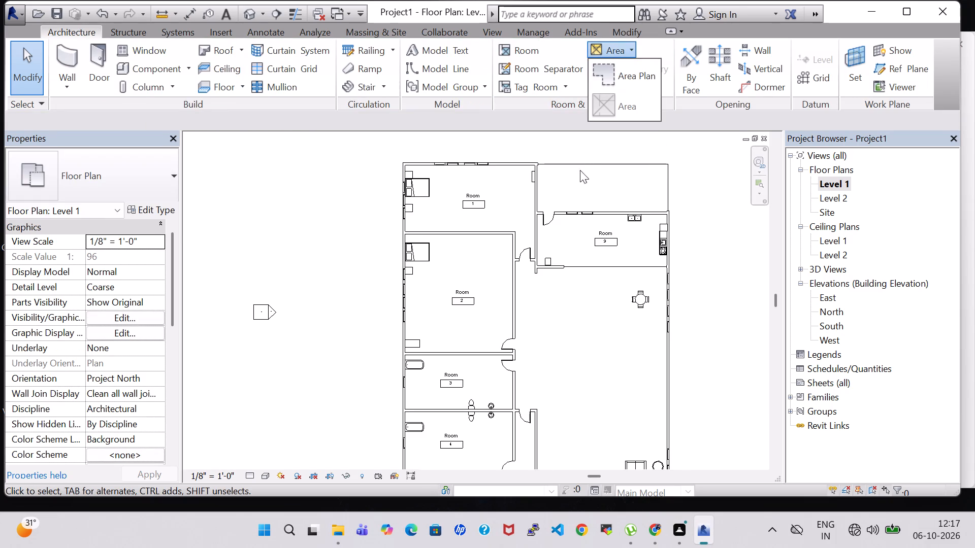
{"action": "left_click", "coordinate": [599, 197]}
Create a Rentable area plan for Level 1, with area boundary lines generated automatically from all external walls.
{"action": "left_click", "coordinate": [616, 46]}
{"action": "left_click", "coordinate": [622, 68]}
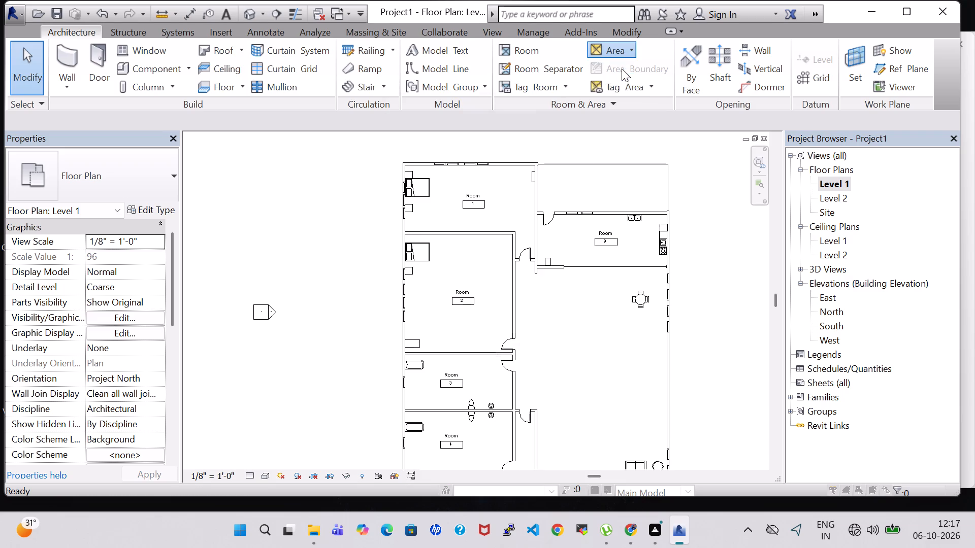
{"action": "left_click", "coordinate": [492, 412]}
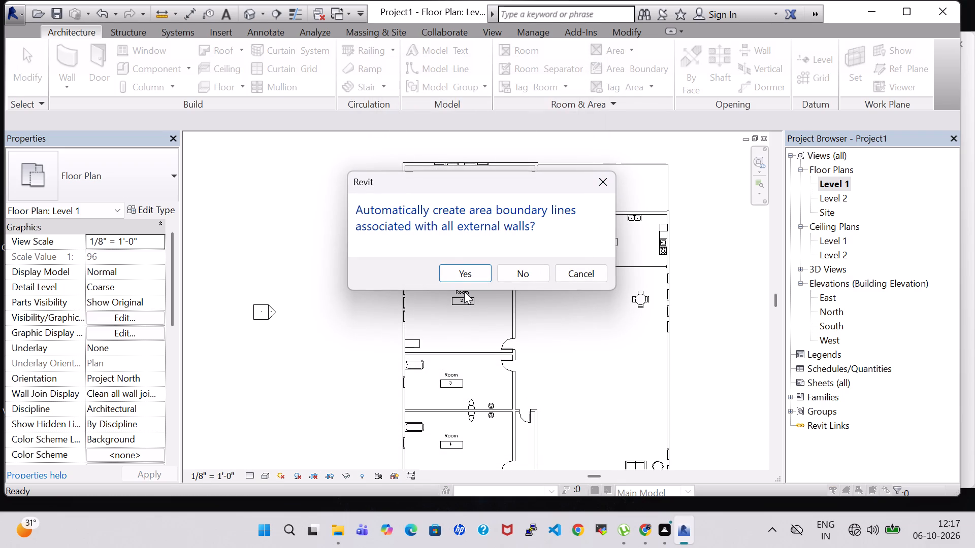
{"action": "left_click", "coordinate": [469, 270]}
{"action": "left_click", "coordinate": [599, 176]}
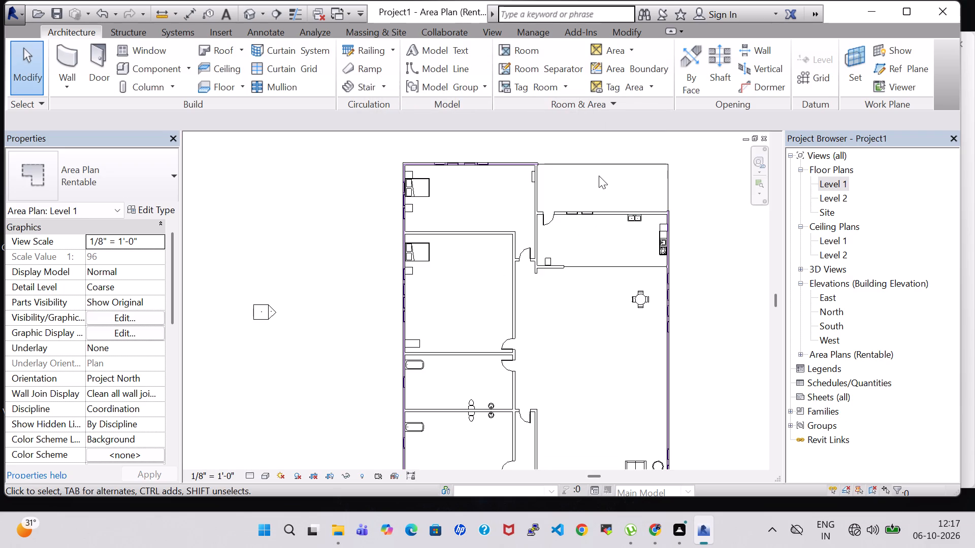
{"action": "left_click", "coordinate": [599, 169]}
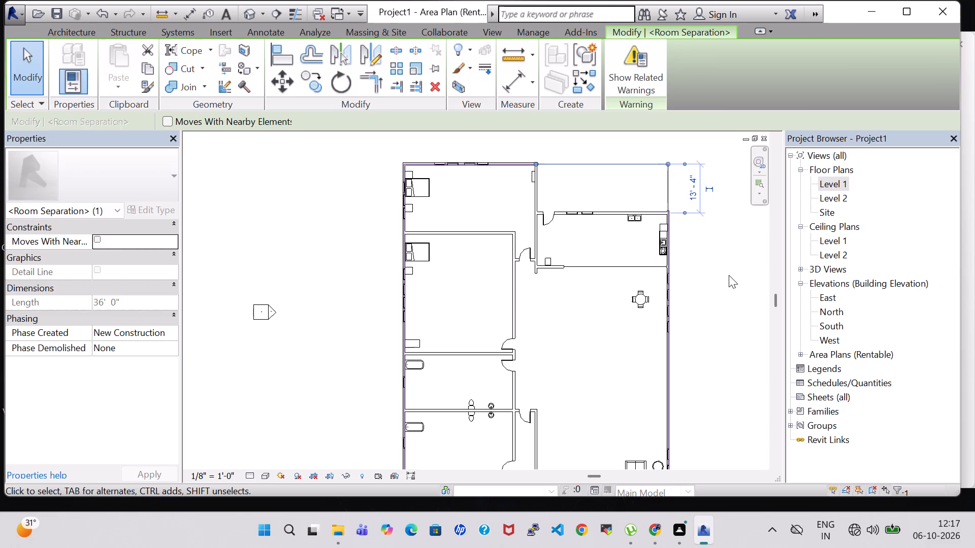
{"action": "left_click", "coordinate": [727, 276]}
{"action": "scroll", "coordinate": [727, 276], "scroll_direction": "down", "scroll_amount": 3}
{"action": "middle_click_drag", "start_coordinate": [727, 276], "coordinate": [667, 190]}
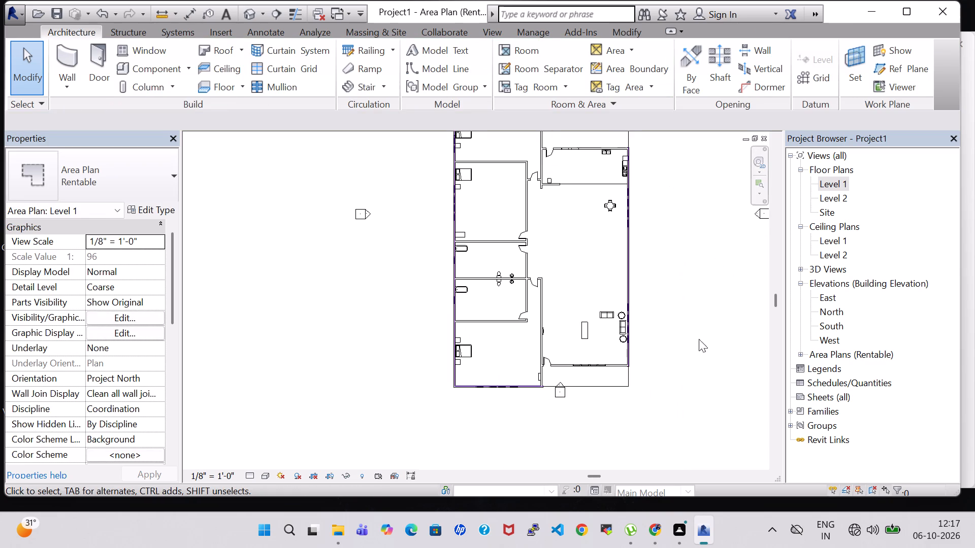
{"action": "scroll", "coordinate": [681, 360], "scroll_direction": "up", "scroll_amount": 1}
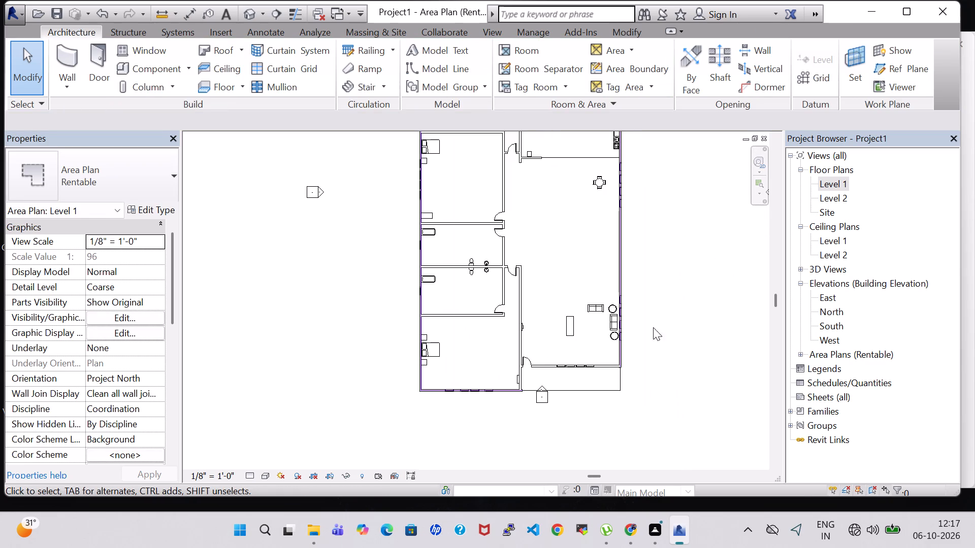
Undo the creation of the Rentable area plan for Level 1.
{"action": "key", "text": "ctrl+z"}
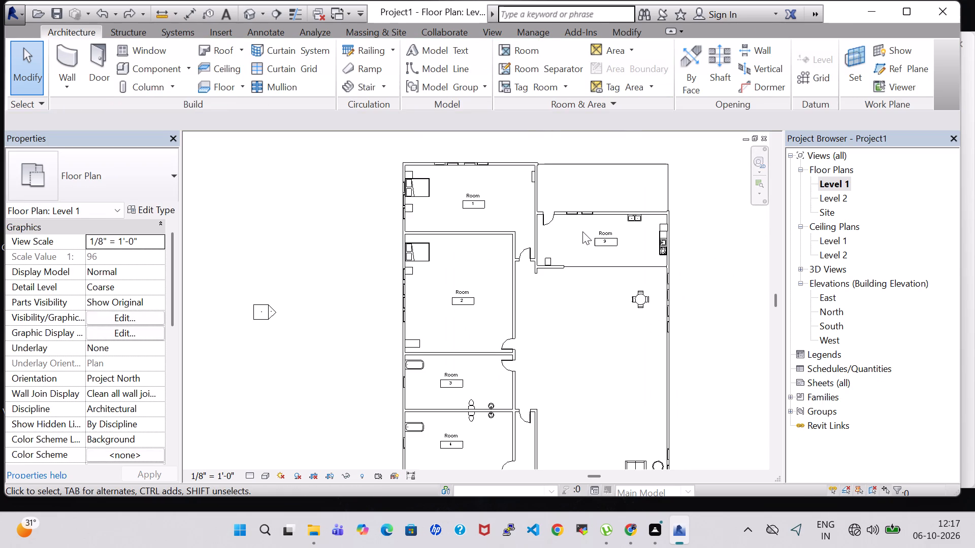
Rename the room in the northwest corner bedroom as BED ROOM and set its room number to 3.
{"action": "left_click", "coordinate": [471, 207]}
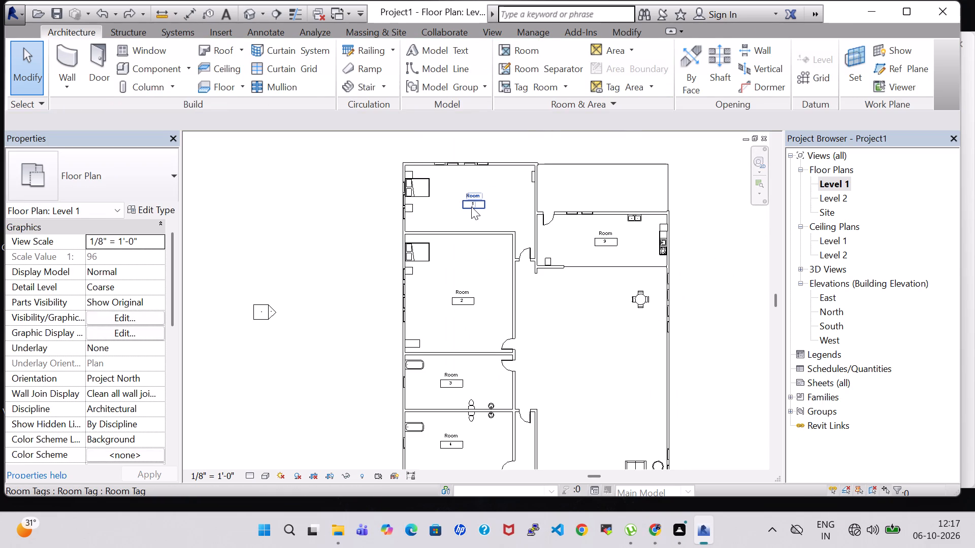
{"action": "scroll", "coordinate": [476, 207], "scroll_direction": "up", "scroll_amount": 9}
{"action": "left_click", "coordinate": [474, 168]}
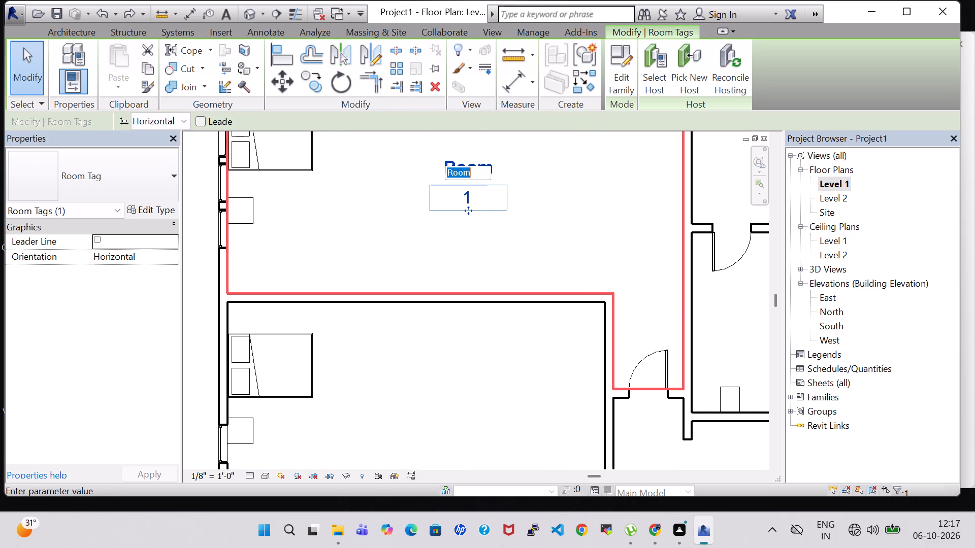
{"action": "key", "text": "BackSpace"}
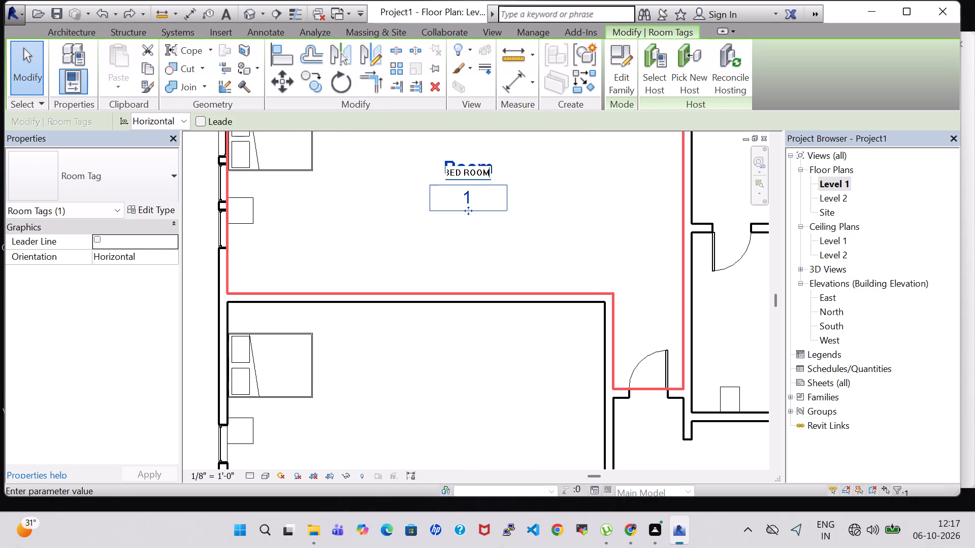
{"action": "left_click", "coordinate": [487, 200]}
{"action": "left_click", "coordinate": [472, 197]}
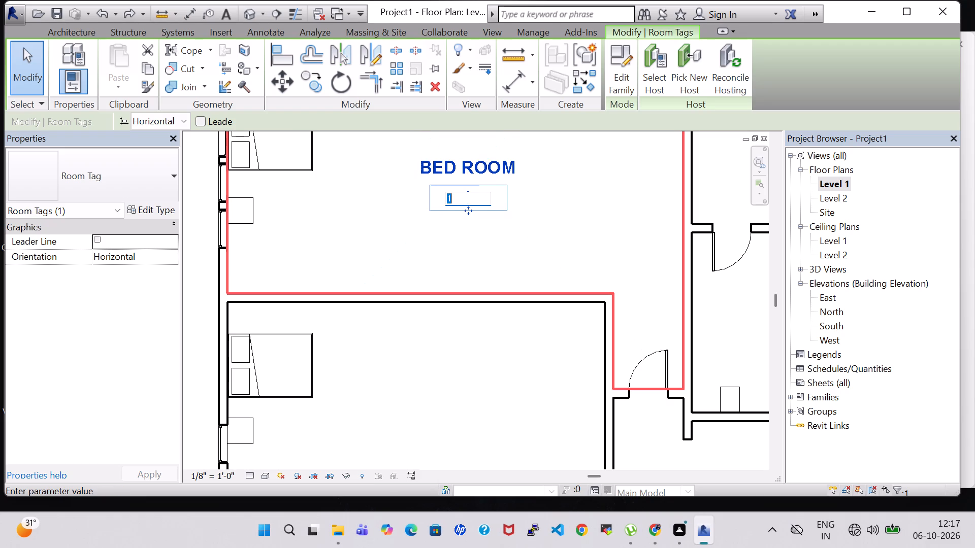
{"action": "key", "text": "BackSpace"}
{"action": "key", "text": "3"}
{"action": "key", "text": "Return"}
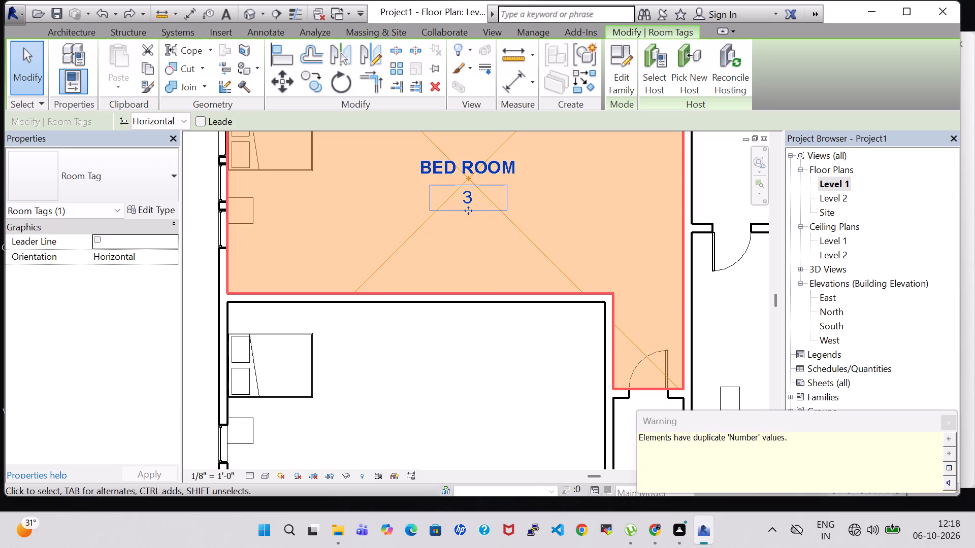
{"action": "left_click", "coordinate": [954, 422]}
Rename the large room directly south of bedroom 3, numbered 2, as BED ROOM.
{"action": "scroll", "coordinate": [451, 232], "scroll_direction": "down", "scroll_amount": 2}
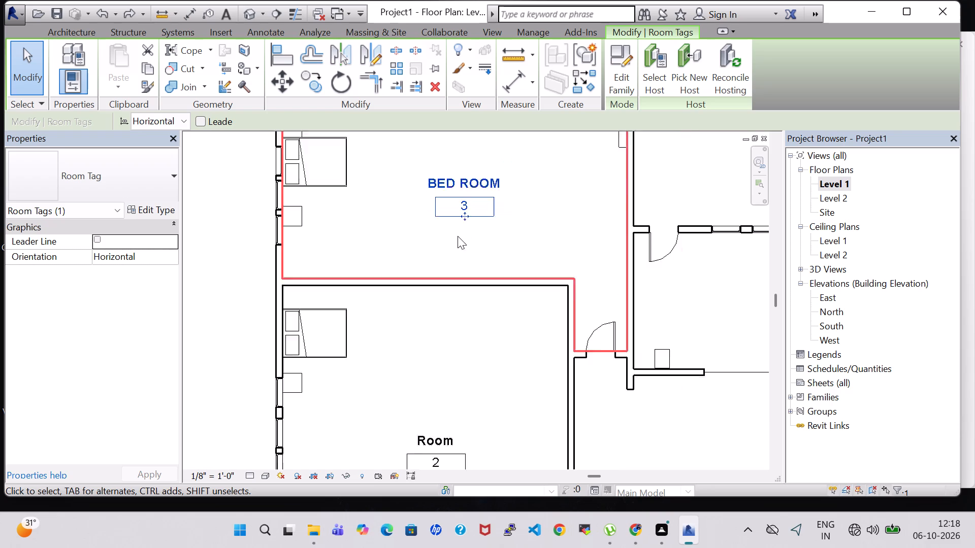
{"action": "scroll", "coordinate": [458, 236], "scroll_direction": "down", "scroll_amount": 3}
{"action": "scroll", "coordinate": [556, 384], "scroll_direction": "down", "scroll_amount": 1}
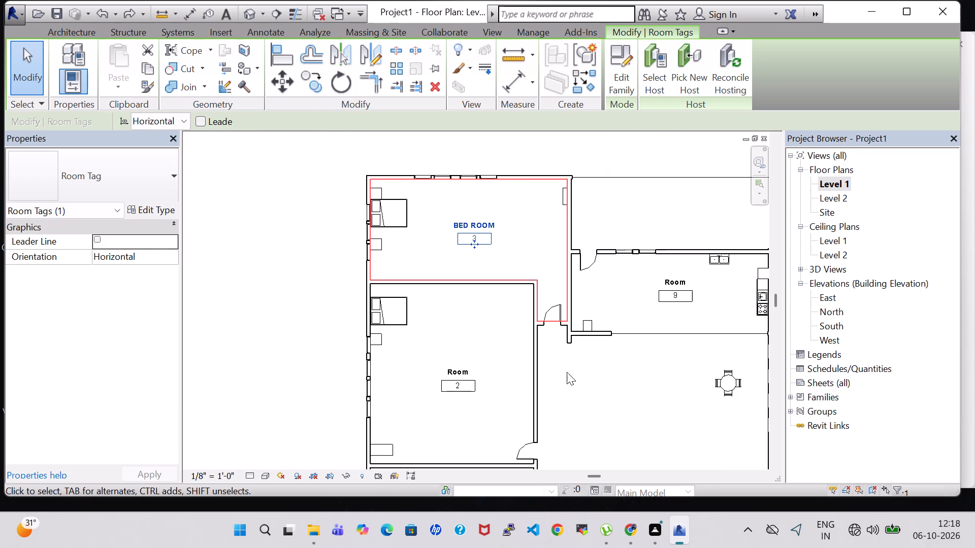
{"action": "middle_click_drag", "start_coordinate": [567, 372], "coordinate": [552, 254]}
{"action": "left_click", "coordinate": [449, 254]}
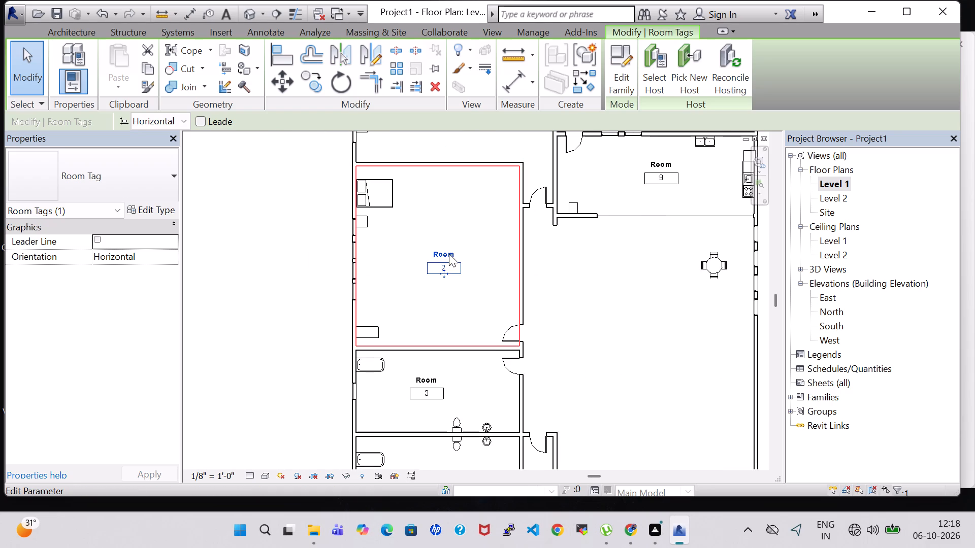
{"action": "scroll", "coordinate": [450, 252], "scroll_direction": "up", "scroll_amount": 6}
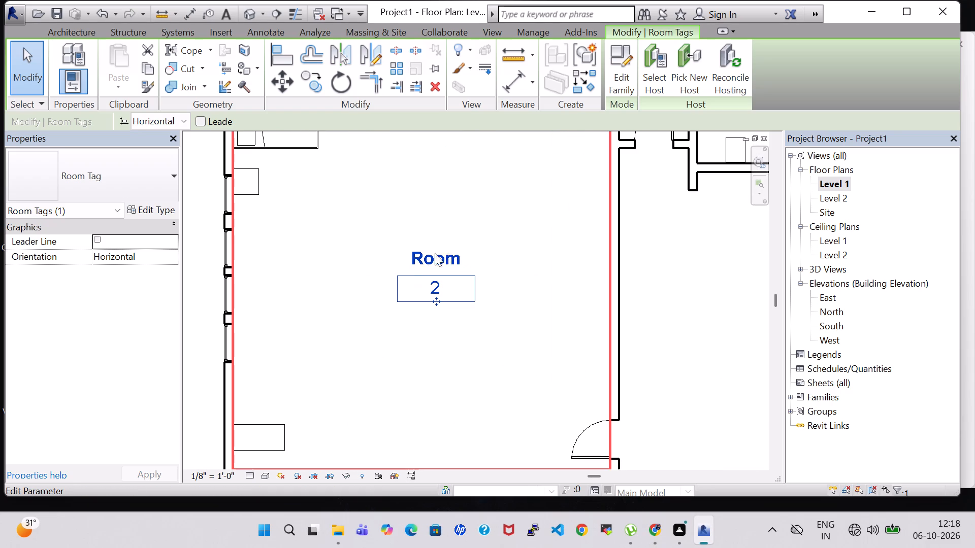
{"action": "left_click", "coordinate": [418, 256]}
{"action": "key", "text": "BackSpace"}
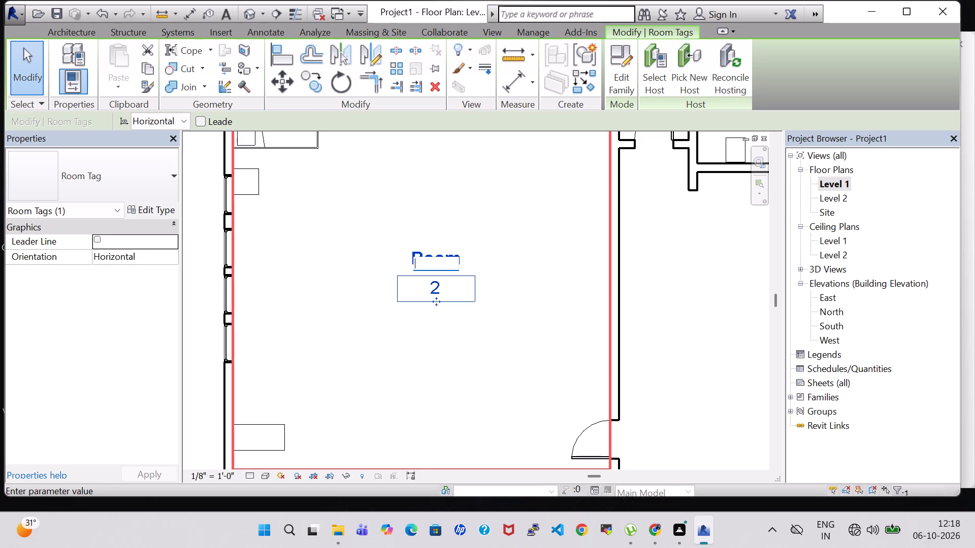
{"action": "type", "text": "BED ROOM"}
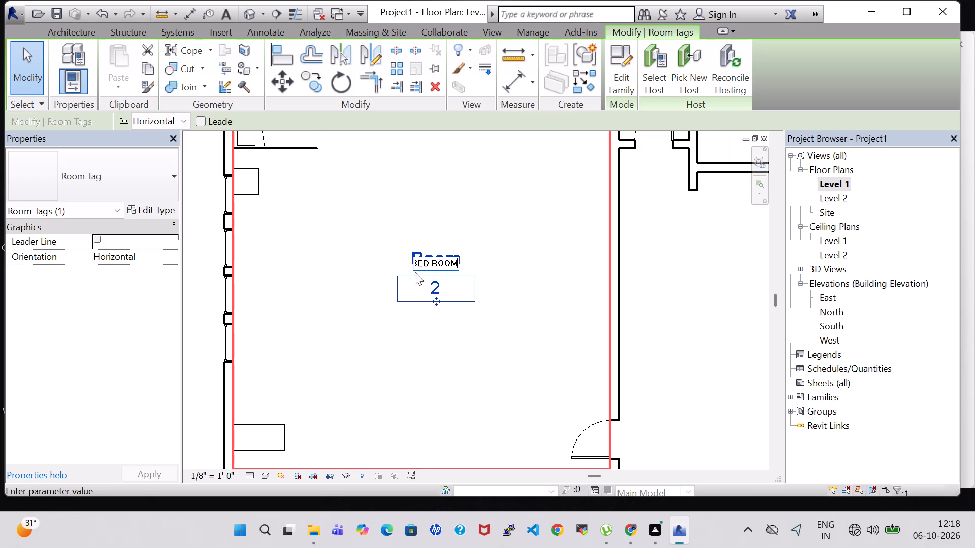
{"action": "left_click", "coordinate": [521, 329]}
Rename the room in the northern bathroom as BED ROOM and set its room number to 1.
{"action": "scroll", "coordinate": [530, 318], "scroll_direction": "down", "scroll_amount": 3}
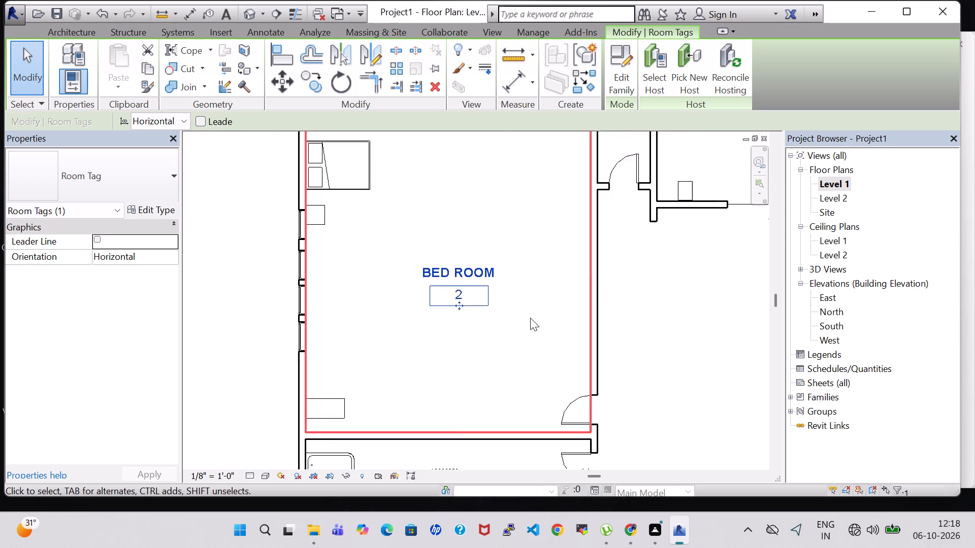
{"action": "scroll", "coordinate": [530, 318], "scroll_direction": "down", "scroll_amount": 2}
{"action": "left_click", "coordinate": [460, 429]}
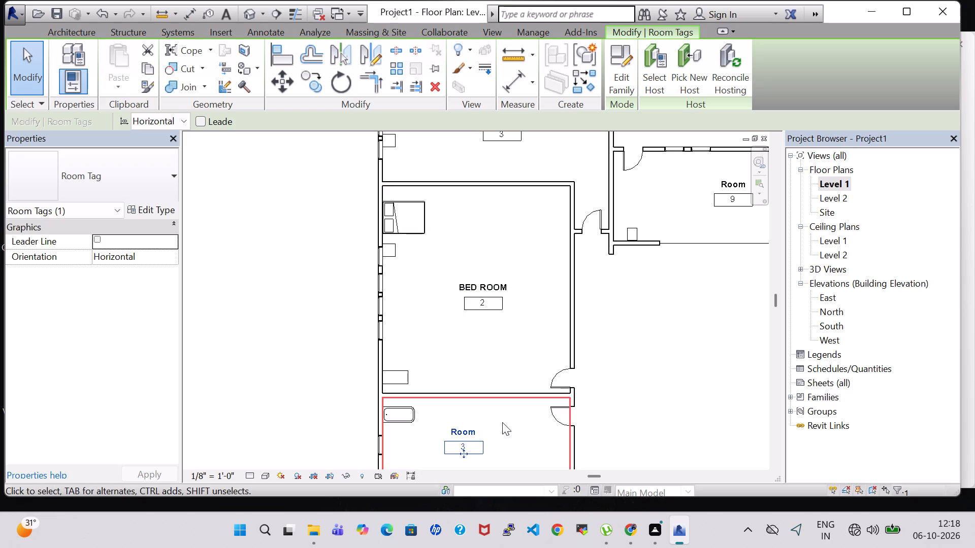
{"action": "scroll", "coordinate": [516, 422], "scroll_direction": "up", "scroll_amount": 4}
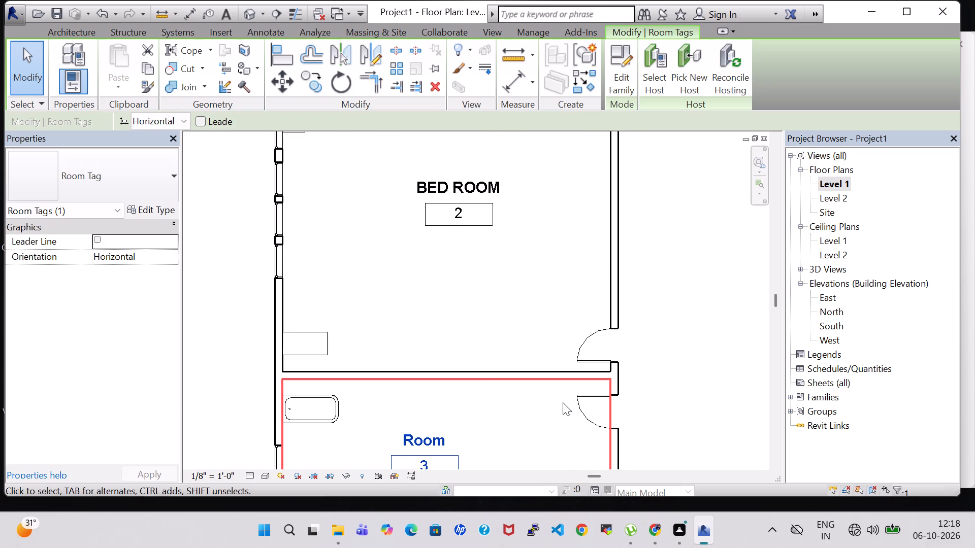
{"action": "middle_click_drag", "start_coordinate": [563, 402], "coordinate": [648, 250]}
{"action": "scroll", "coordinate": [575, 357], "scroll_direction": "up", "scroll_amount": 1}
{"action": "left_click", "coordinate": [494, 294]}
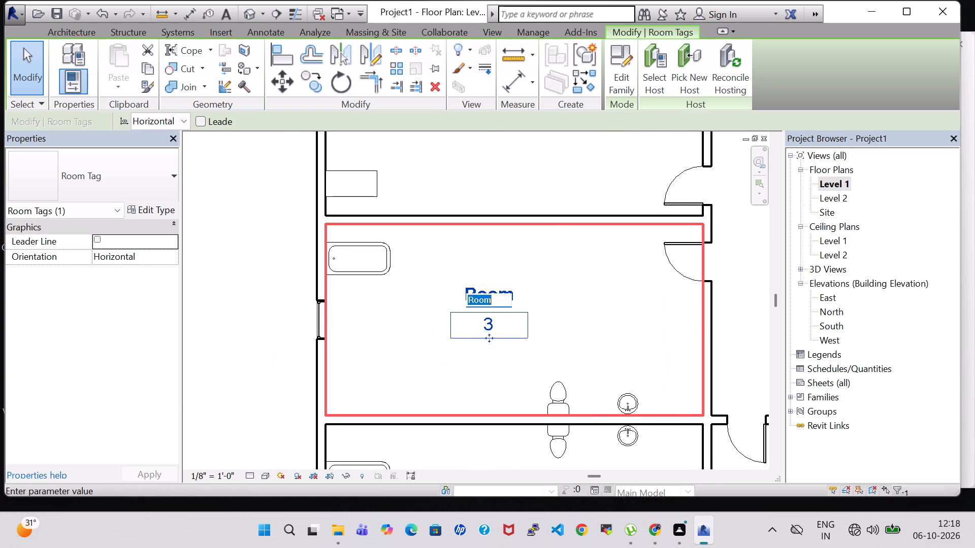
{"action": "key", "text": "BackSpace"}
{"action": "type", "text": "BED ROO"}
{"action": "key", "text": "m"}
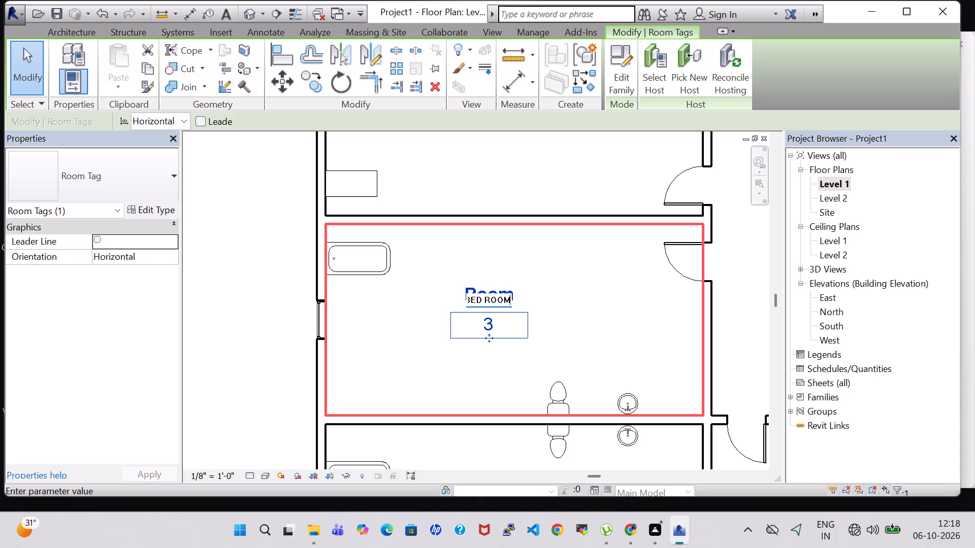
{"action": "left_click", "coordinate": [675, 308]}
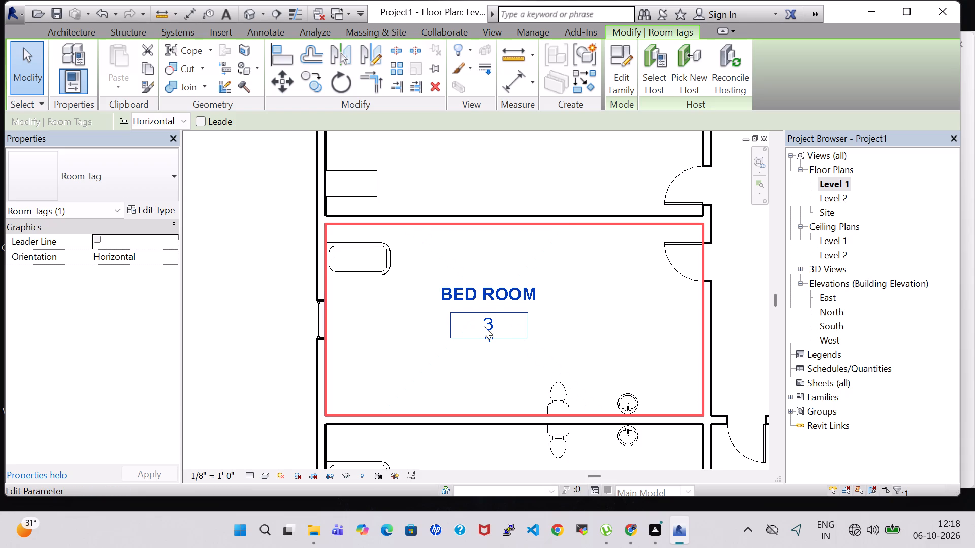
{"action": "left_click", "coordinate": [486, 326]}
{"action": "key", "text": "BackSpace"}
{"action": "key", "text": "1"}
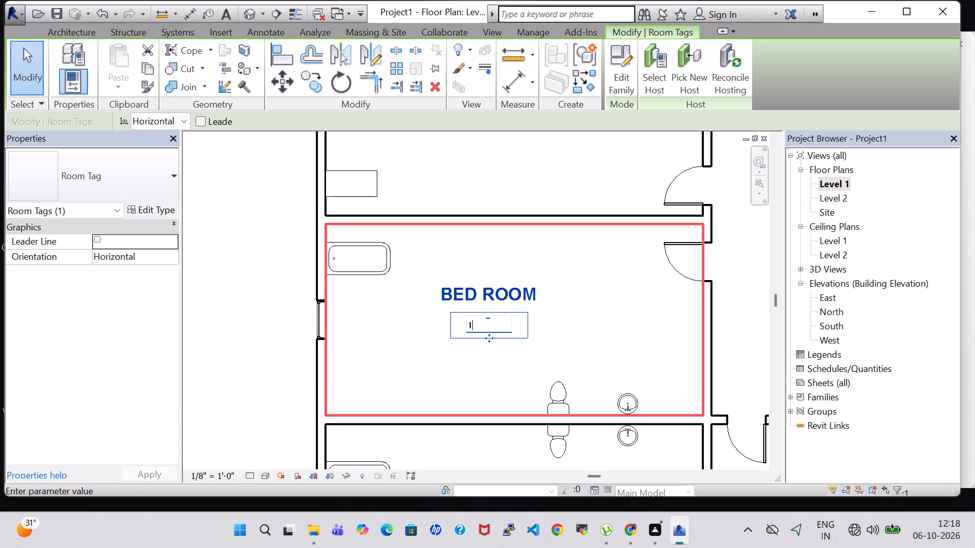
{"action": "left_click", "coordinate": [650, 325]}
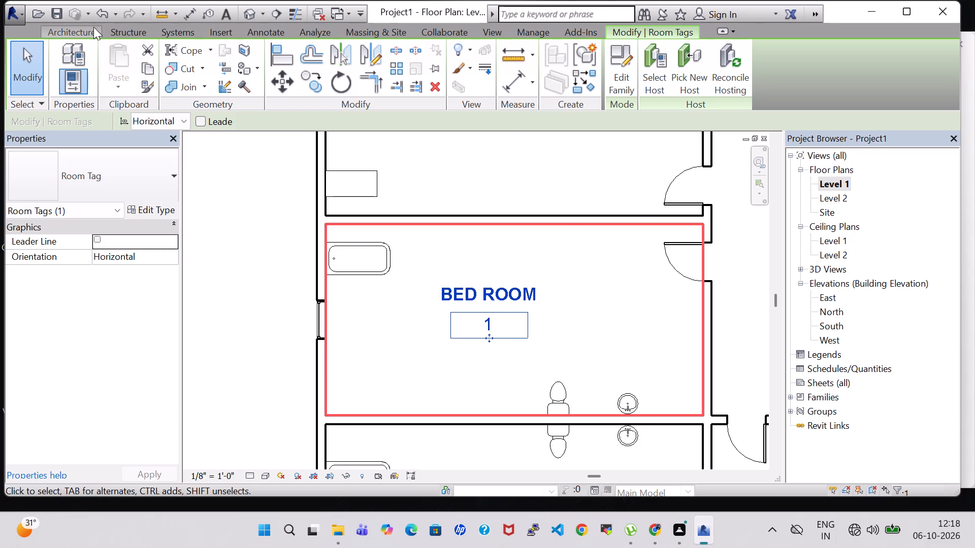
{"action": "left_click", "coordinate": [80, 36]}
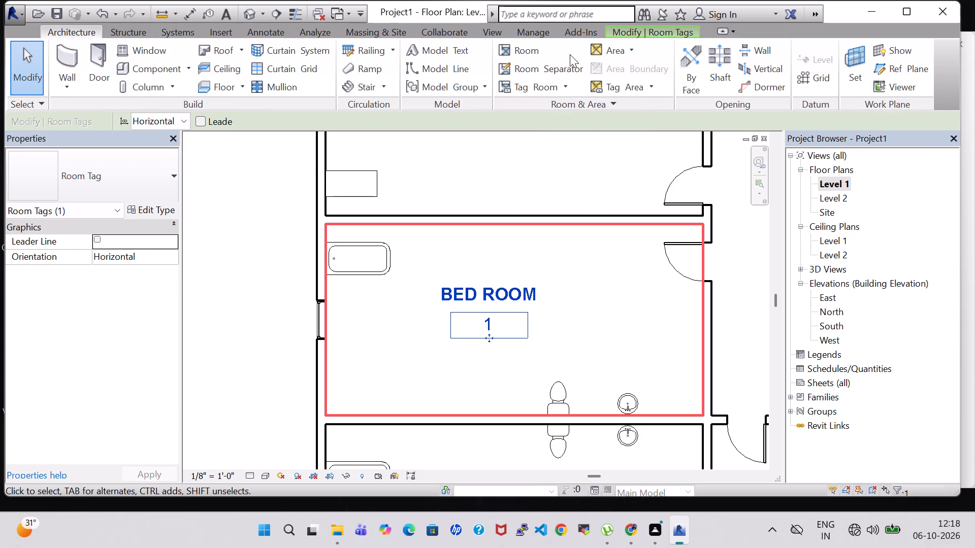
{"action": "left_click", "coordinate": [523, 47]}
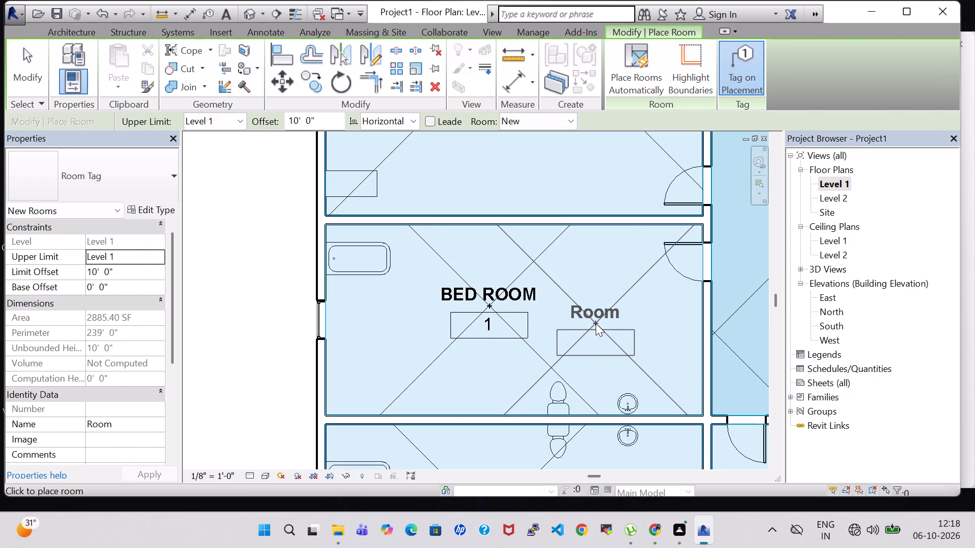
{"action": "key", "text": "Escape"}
Rename the northern bathroom's room as T&B and enter 1 as its room number.
{"action": "scroll", "coordinate": [588, 310], "scroll_direction": "down", "scroll_amount": 6}
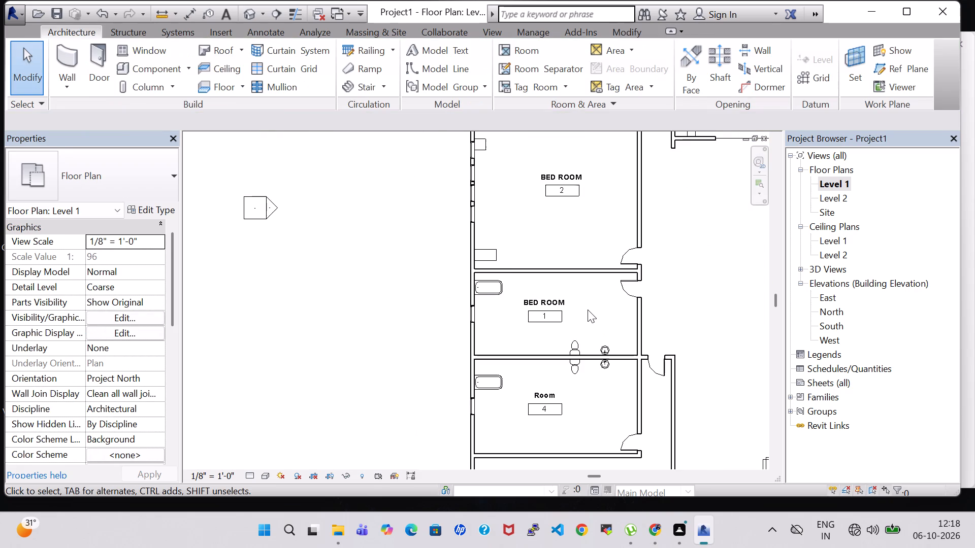
{"action": "scroll", "coordinate": [635, 267], "scroll_direction": "down", "scroll_amount": 1}
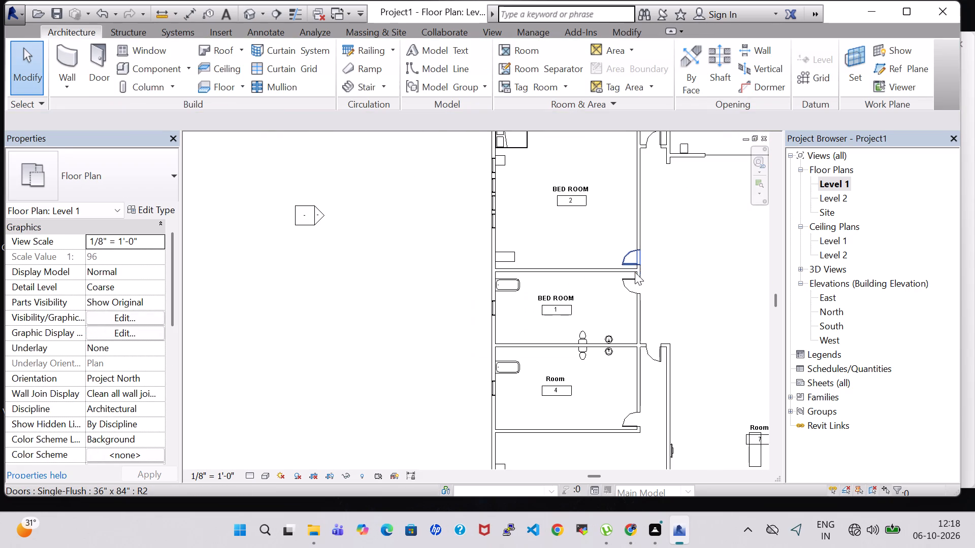
{"action": "scroll", "coordinate": [548, 340], "scroll_direction": "up", "scroll_amount": 5}
{"action": "left_click", "coordinate": [560, 256]}
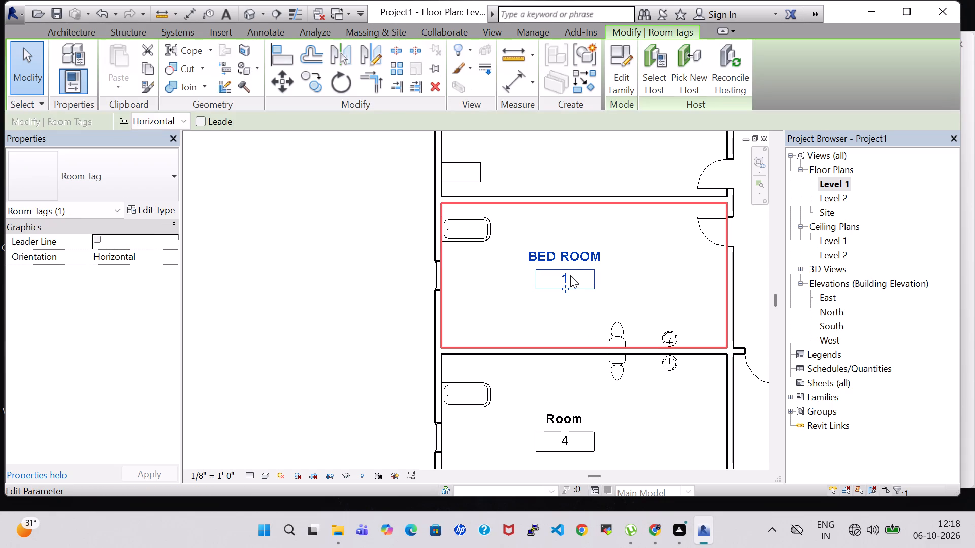
{"action": "left_click", "coordinate": [570, 275]}
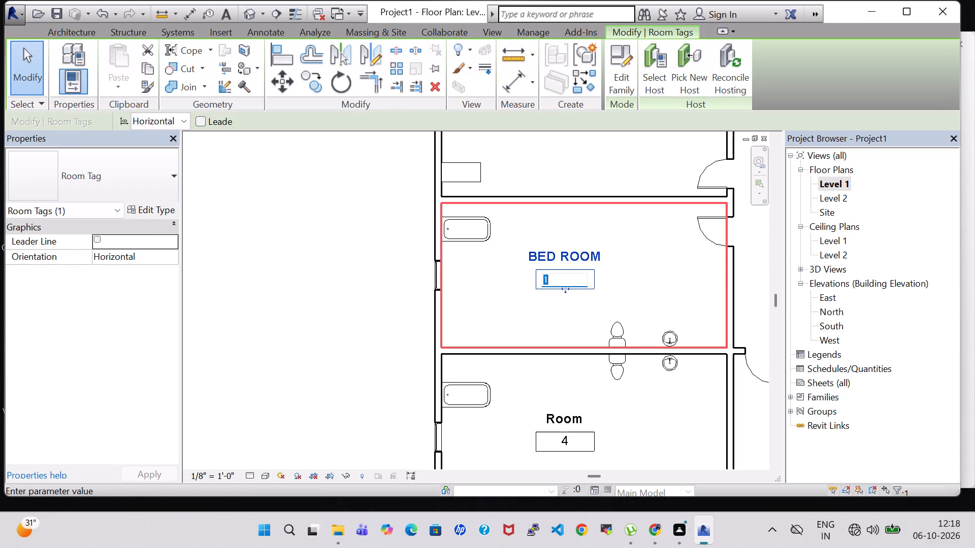
{"action": "key", "text": "BackSpace"}
{"action": "key", "text": "BackSpace"}
{"action": "key", "text": "1"}
{"action": "left_click", "coordinate": [566, 251]}
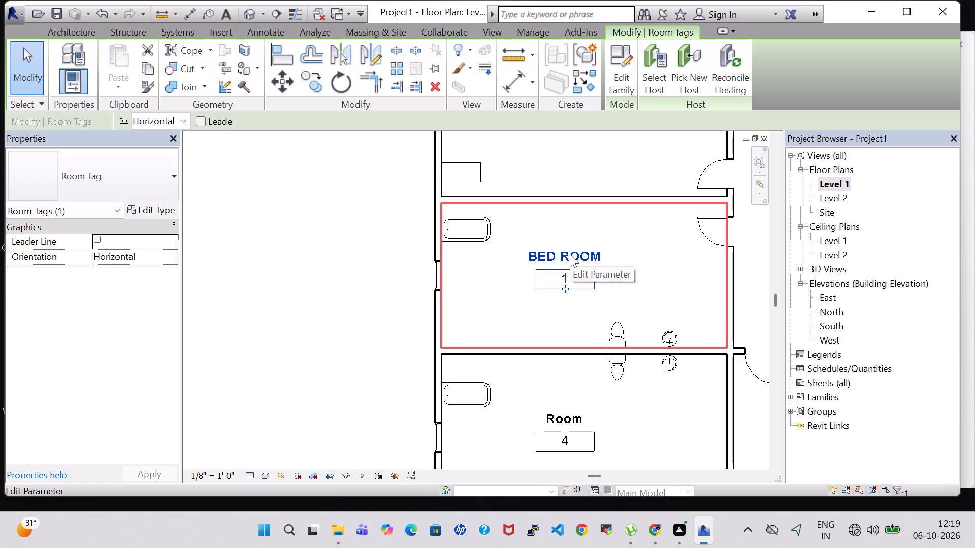
{"action": "left_click", "coordinate": [570, 254]}
{"action": "key", "text": "BackSpace"}
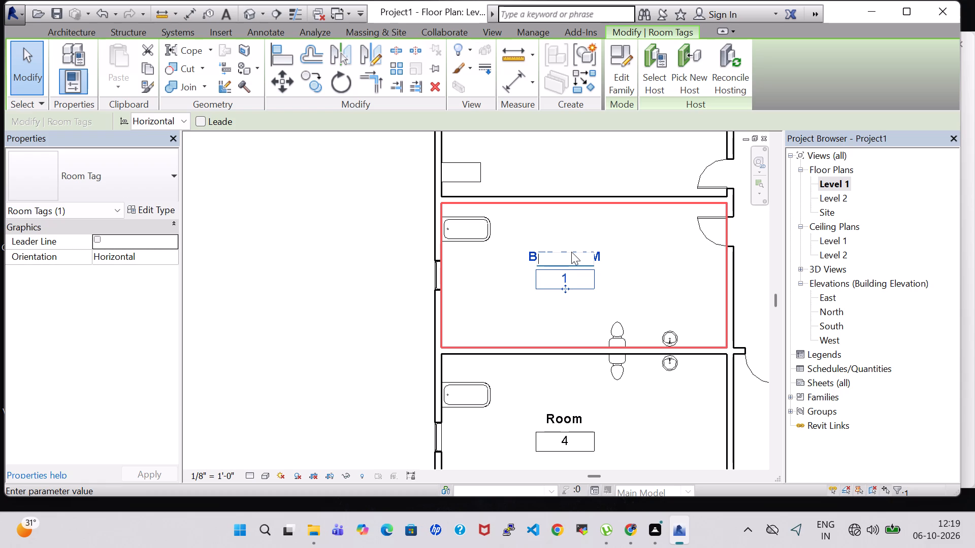
{"action": "key", "text": "t"}
{"action": "key", "text": "shift+ampersand"}
{"action": "key", "text": "b"}
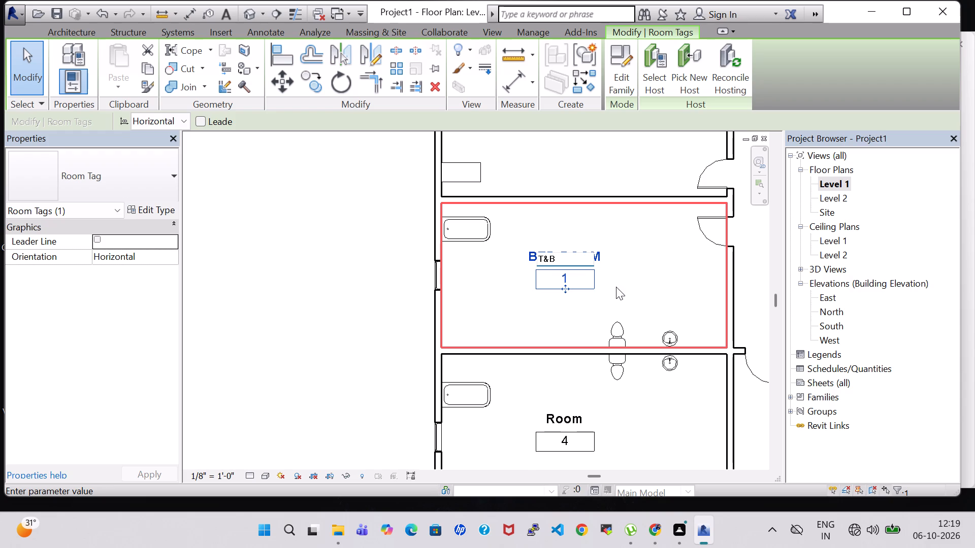
{"action": "scroll", "coordinate": [616, 287], "scroll_direction": "down", "scroll_amount": 4}
{"action": "middle_click_drag", "start_coordinate": [628, 367], "coordinate": [652, 324]}
{"action": "left_click", "coordinate": [659, 328]}
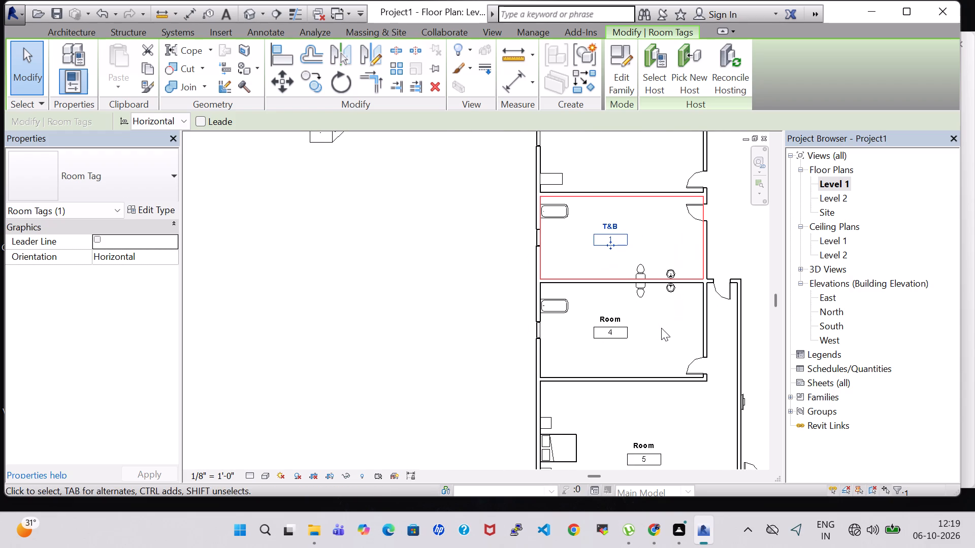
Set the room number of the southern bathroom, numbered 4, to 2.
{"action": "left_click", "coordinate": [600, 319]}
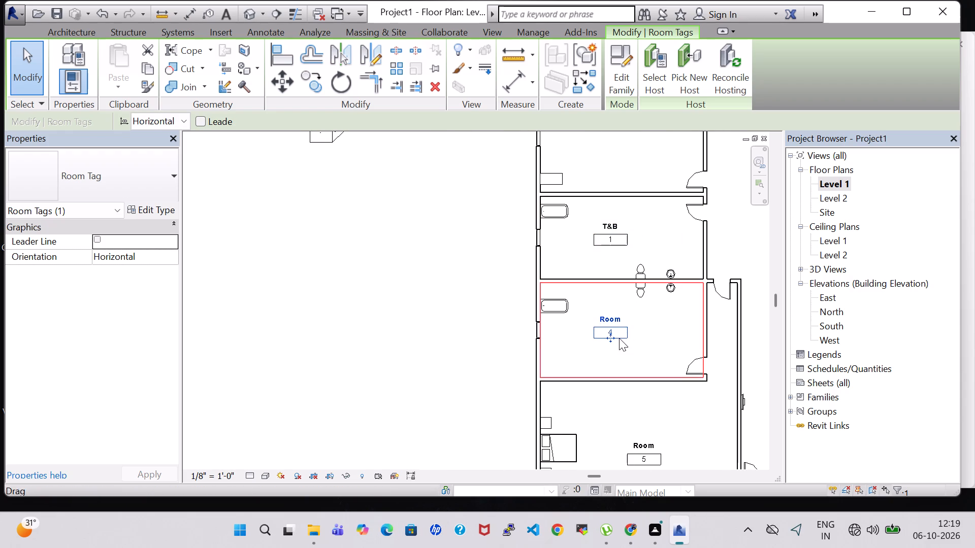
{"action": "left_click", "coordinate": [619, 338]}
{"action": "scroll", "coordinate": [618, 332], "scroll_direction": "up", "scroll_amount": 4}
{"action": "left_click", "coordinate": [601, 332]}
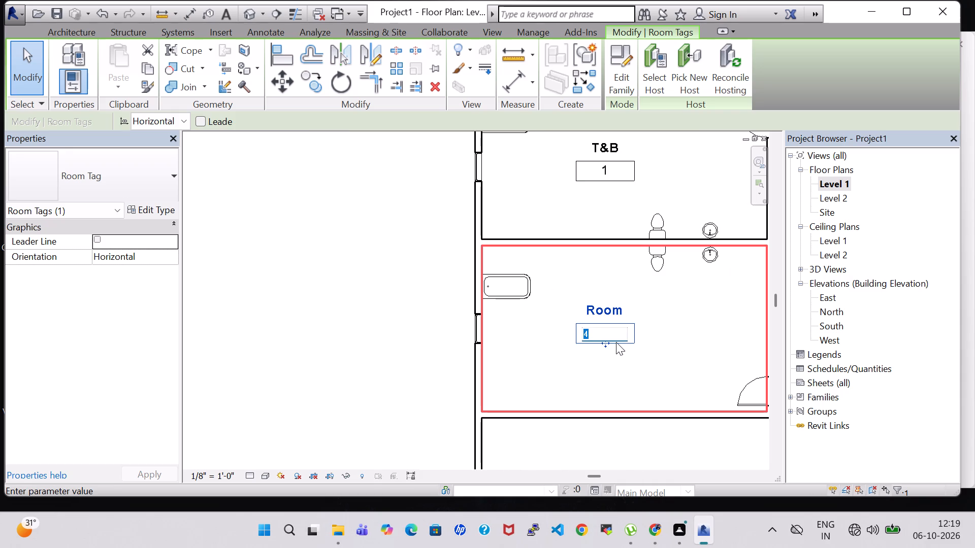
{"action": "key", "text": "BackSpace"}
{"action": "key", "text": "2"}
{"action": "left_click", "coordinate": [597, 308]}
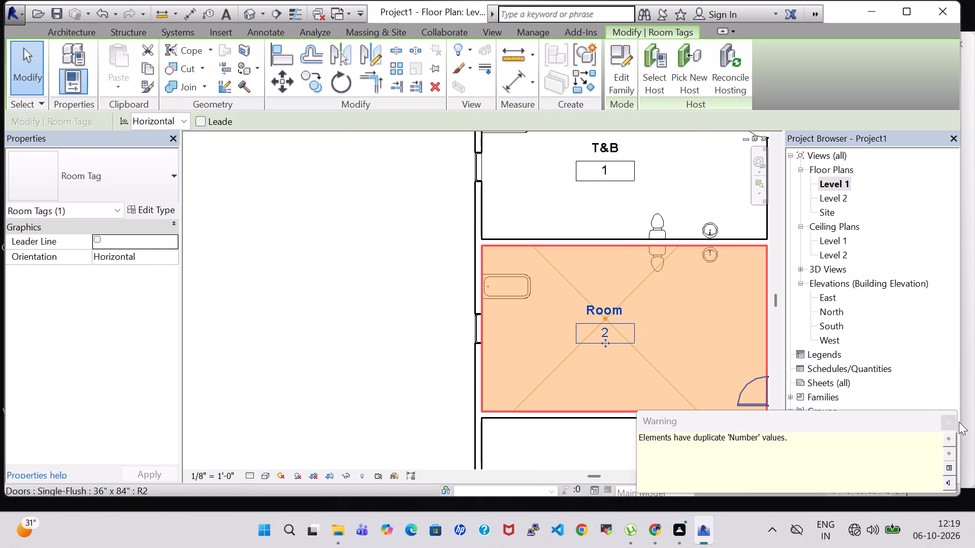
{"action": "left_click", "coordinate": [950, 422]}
Rename the southern bathroom's room as T&B.
{"action": "scroll", "coordinate": [608, 307], "scroll_direction": "up", "scroll_amount": 5}
{"action": "left_click", "coordinate": [605, 316]}
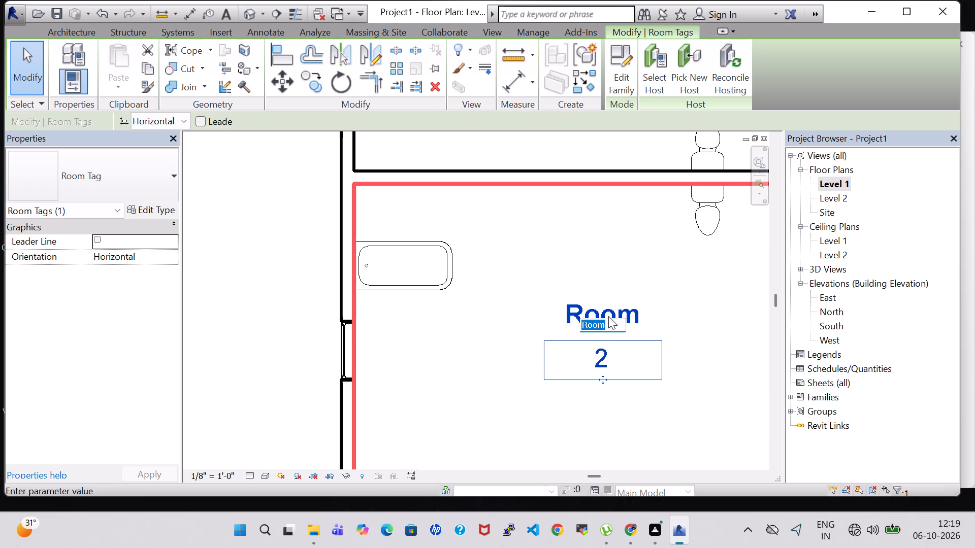
{"action": "key", "text": "BackSpace"}
{"action": "key", "text": "t"}
{"action": "key", "text": "BackSpace"}
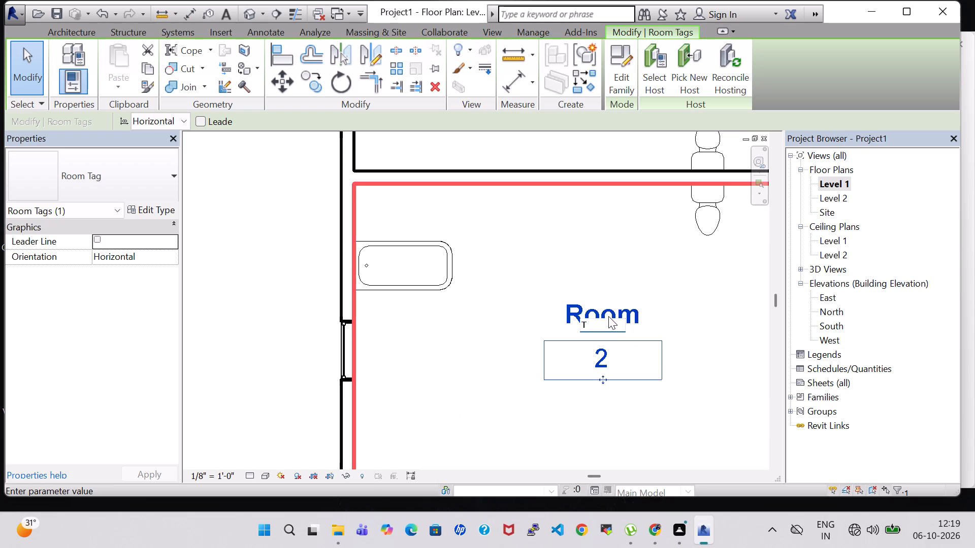
{"action": "key", "text": "shift+ampersand"}
{"action": "key", "text": "b"}
{"action": "key", "text": "BackSpace"}
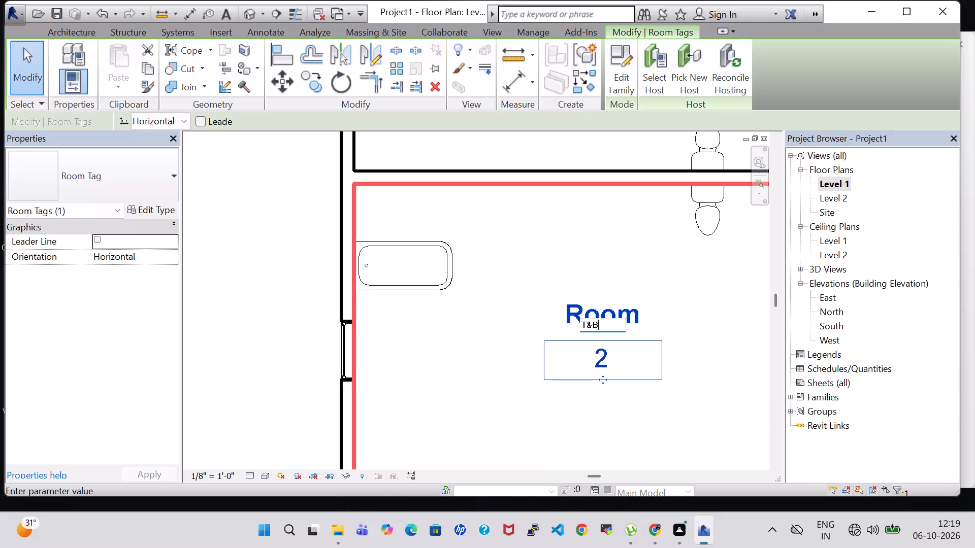
{"action": "left_click", "coordinate": [686, 392]}
Rename the room in the southwest bedroom, numbered 5, as BED ROOM.
{"action": "scroll", "coordinate": [621, 427], "scroll_direction": "down", "scroll_amount": 6}
{"action": "middle_click_drag", "start_coordinate": [690, 340], "coordinate": [634, 305]}
{"action": "scroll", "coordinate": [639, 330], "scroll_direction": "down", "scroll_amount": 3}
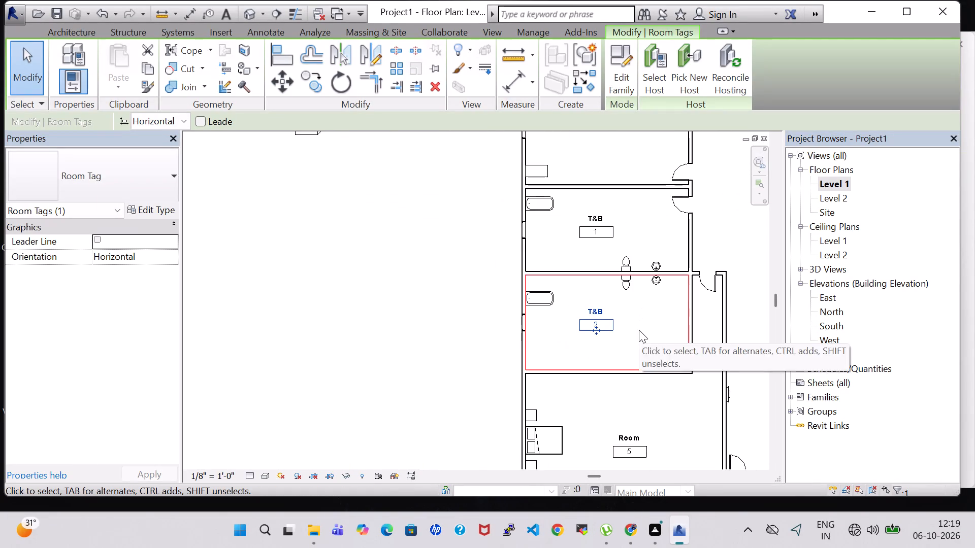
{"action": "scroll", "coordinate": [639, 330], "scroll_direction": "down", "scroll_amount": 2}
{"action": "middle_click_drag", "start_coordinate": [671, 418], "coordinate": [637, 287]}
{"action": "scroll", "coordinate": [633, 278], "scroll_direction": "up", "scroll_amount": 7}
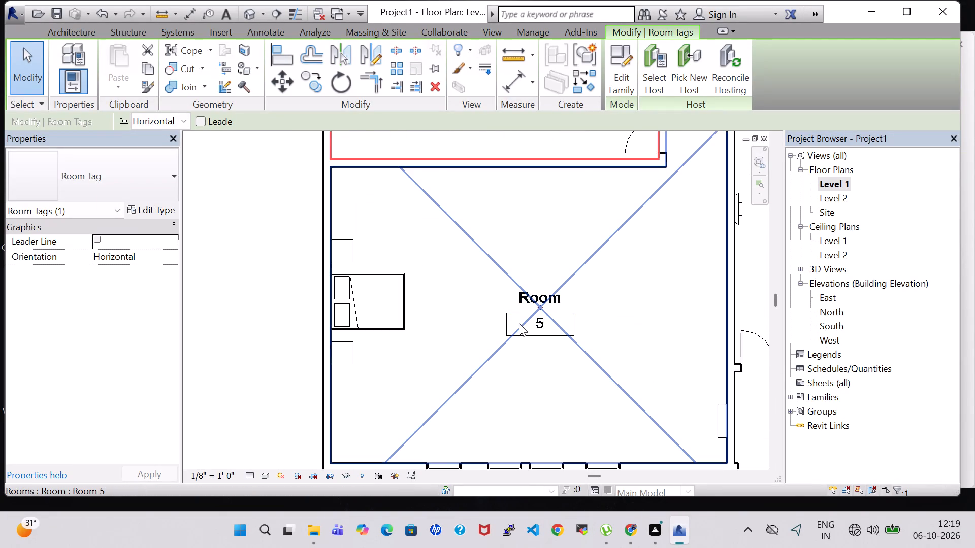
{"action": "left_click", "coordinate": [541, 326]}
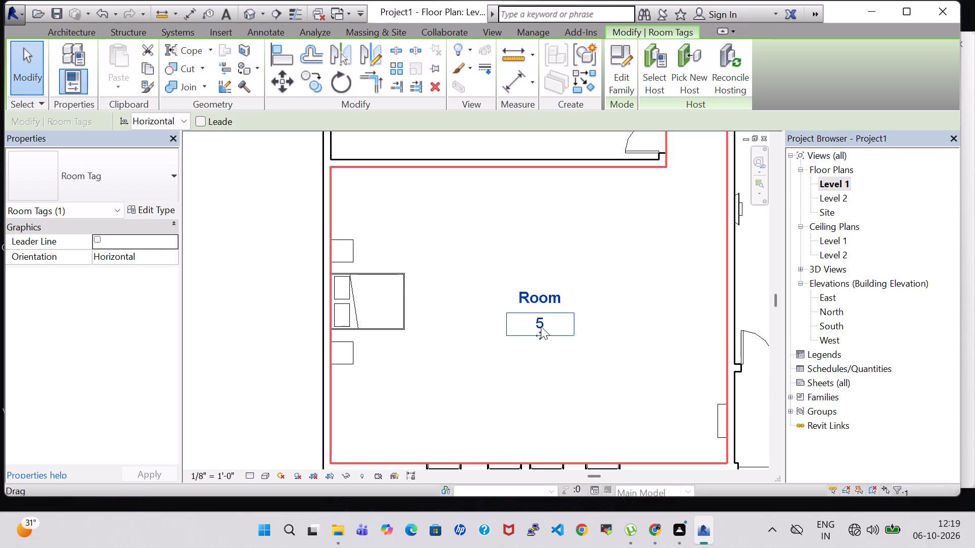
{"action": "scroll", "coordinate": [540, 313], "scroll_direction": "up", "scroll_amount": 4}
{"action": "left_click", "coordinate": [535, 286]}
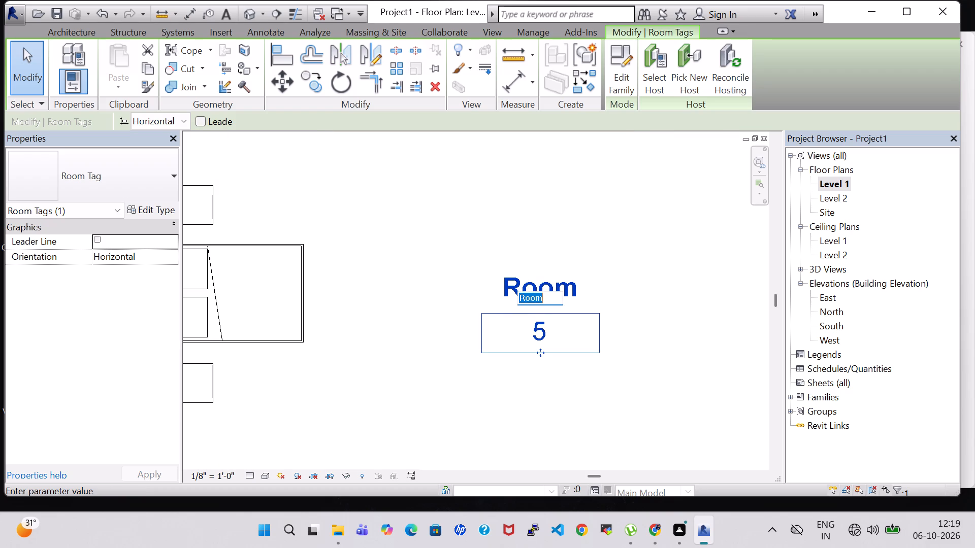
{"action": "key", "text": "BackSpace"}
{"action": "type", "text": "BED ROOM"}
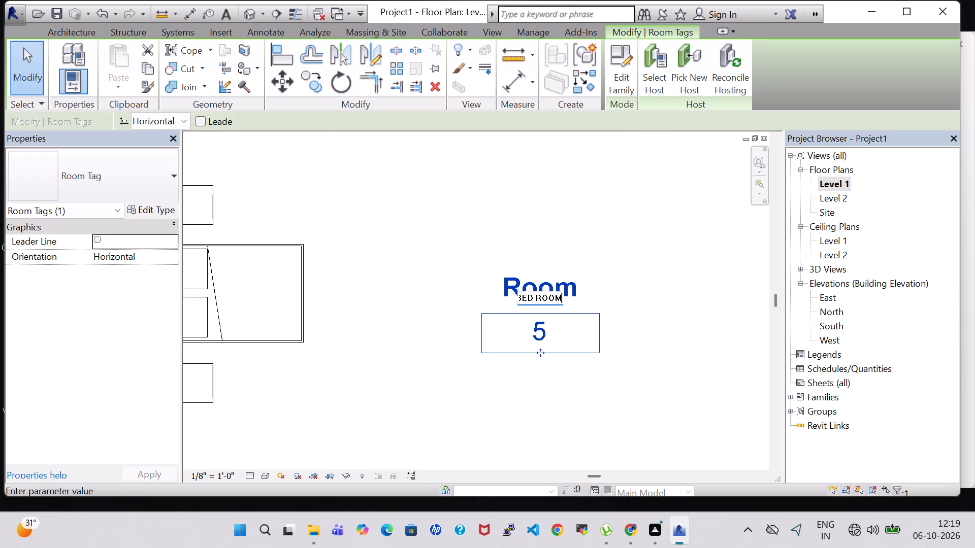
{"action": "left_click", "coordinate": [539, 339]}
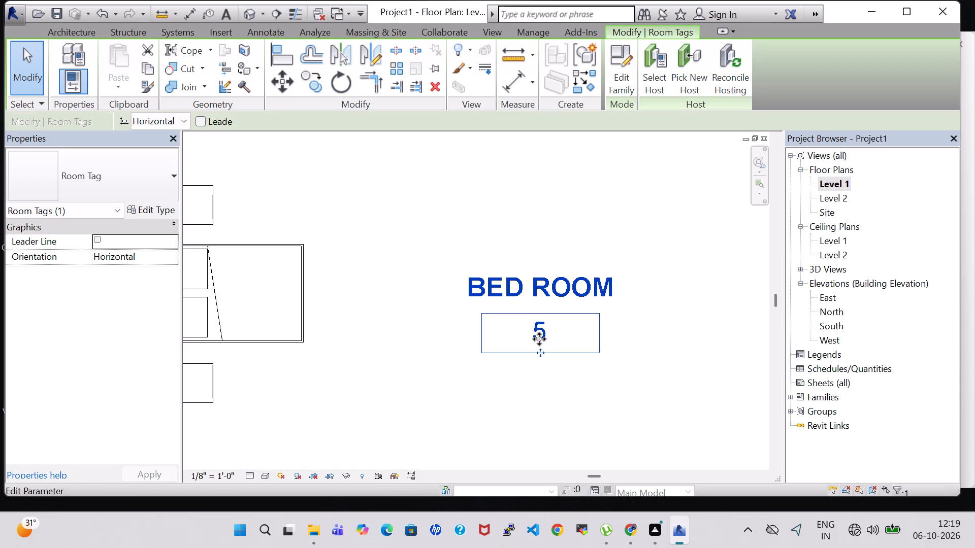
Set the southwest bedroom's room number to 1.
{"action": "left_click", "coordinate": [541, 331]}
{"action": "key", "text": "BackSpace"}
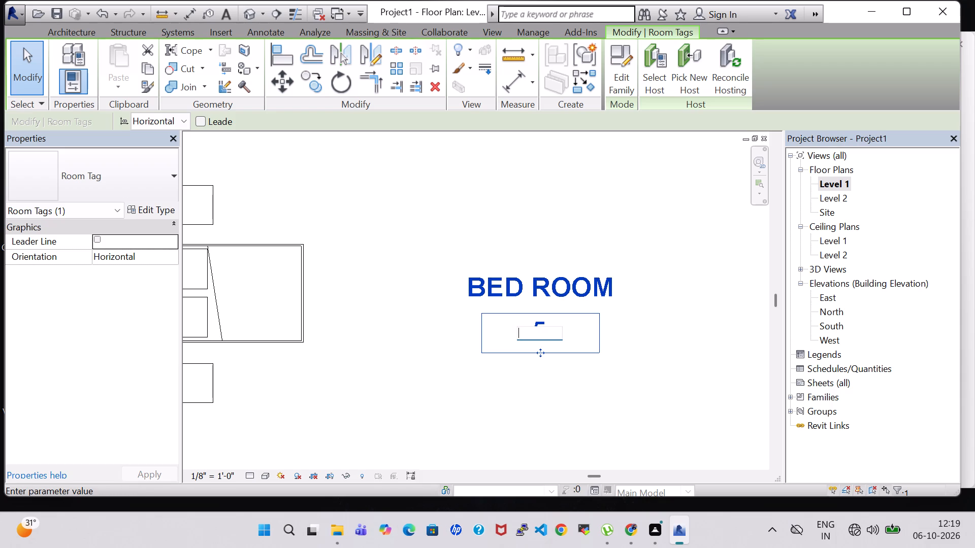
{"action": "key", "text": "1"}
{"action": "left_click", "coordinate": [688, 351]}
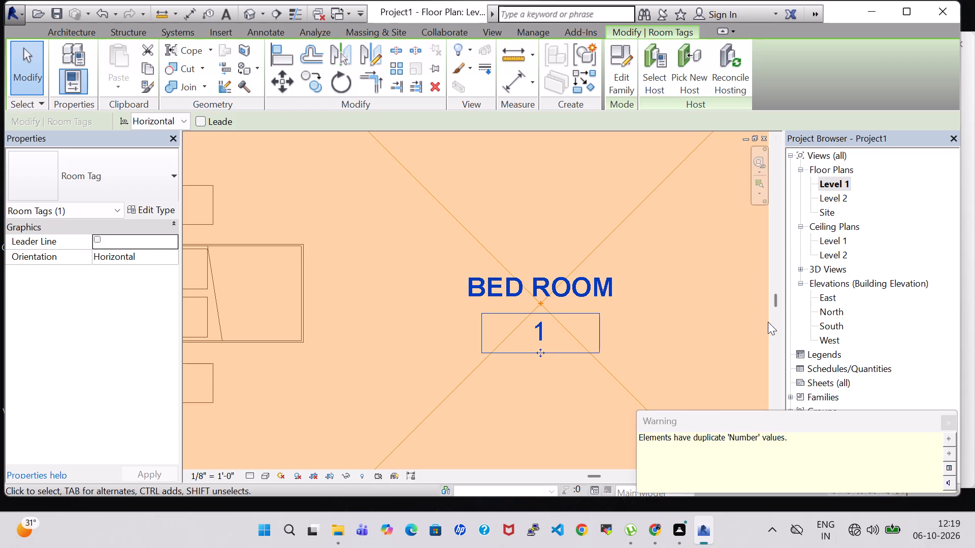
{"action": "left_click", "coordinate": [947, 422]}
Set the room number of the southern T&B to 1.
{"action": "scroll", "coordinate": [598, 283], "scroll_direction": "down", "scroll_amount": 6}
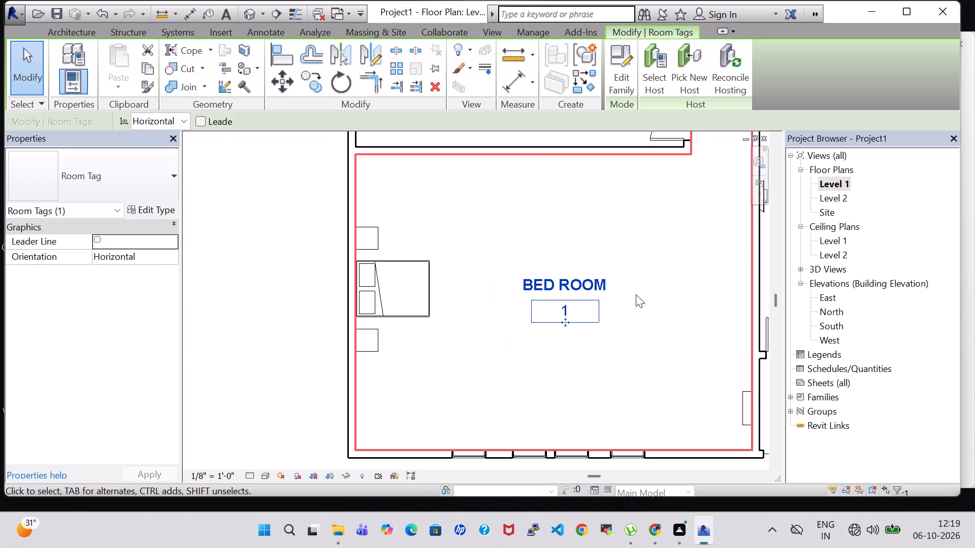
{"action": "scroll", "coordinate": [636, 294], "scroll_direction": "down", "scroll_amount": 2}
{"action": "scroll", "coordinate": [661, 262], "scroll_direction": "down", "scroll_amount": 3}
{"action": "middle_click_drag", "start_coordinate": [661, 256], "coordinate": [496, 438]}
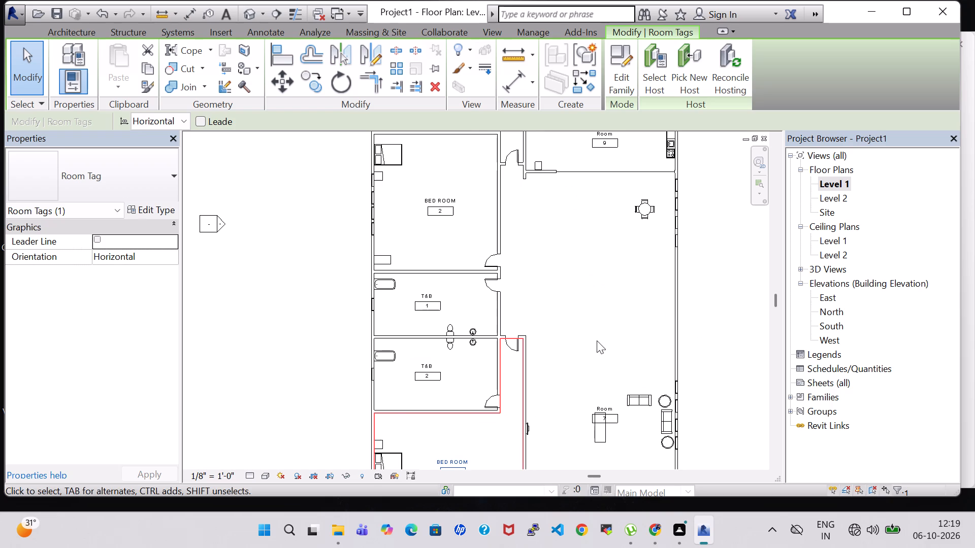
{"action": "scroll", "coordinate": [600, 338], "scroll_direction": "down", "scroll_amount": 3}
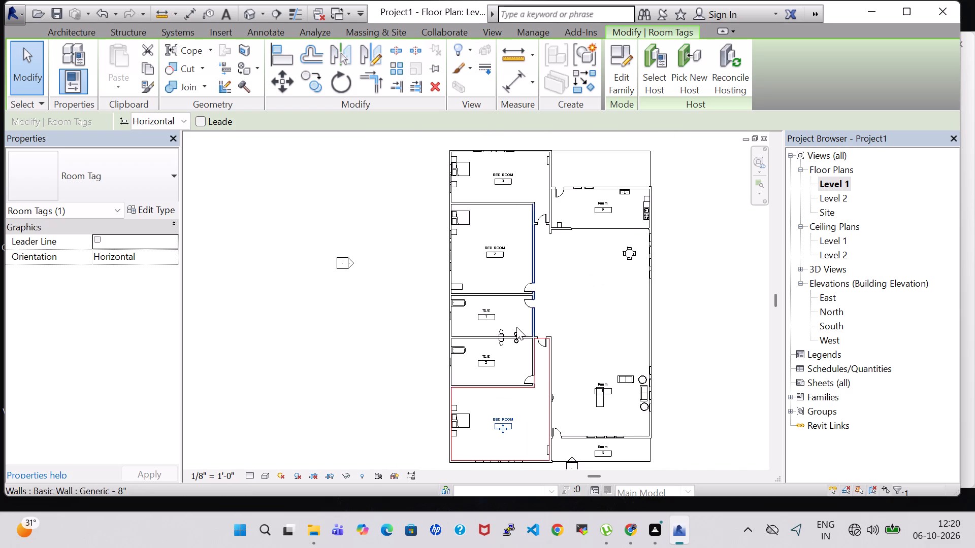
{"action": "scroll", "coordinate": [482, 360], "scroll_direction": "up", "scroll_amount": 10}
{"action": "left_click", "coordinate": [492, 358]}
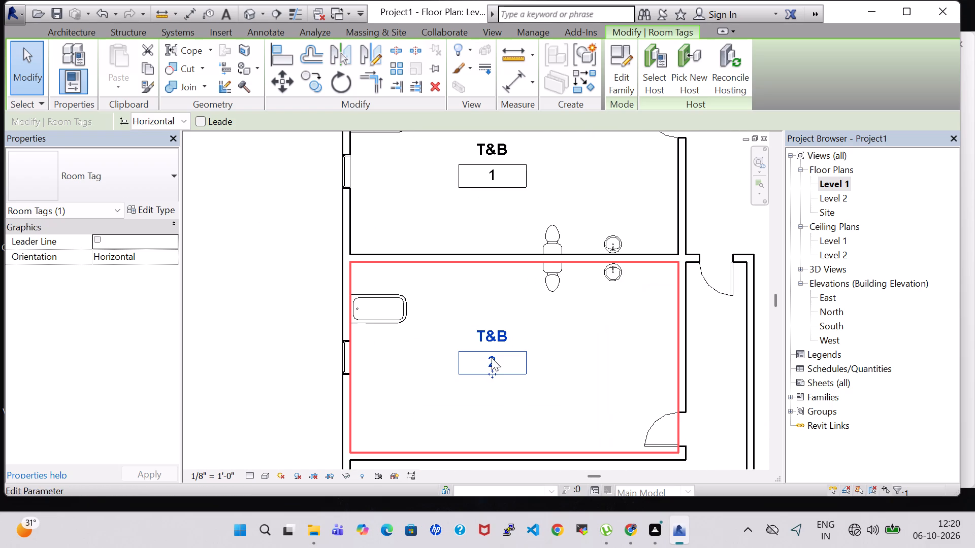
{"action": "left_click", "coordinate": [489, 358]}
{"action": "scroll", "coordinate": [494, 360], "scroll_direction": "up", "scroll_amount": 1}
{"action": "key", "text": "BackSpace"}
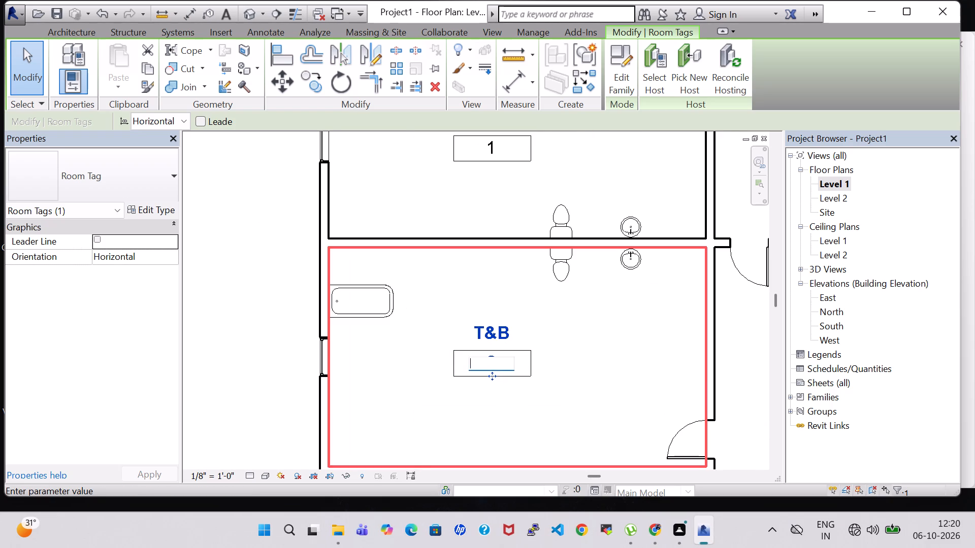
{"action": "key", "text": "1"}
{"action": "left_click", "coordinate": [493, 155]}
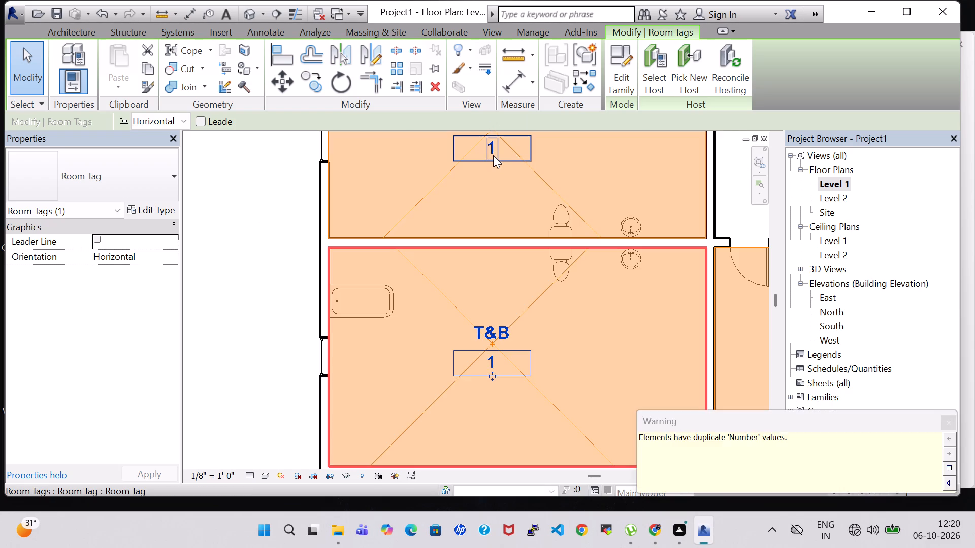
Set the room number of the northern T&B to 2.
{"action": "left_click", "coordinate": [493, 152]}
{"action": "left_click", "coordinate": [493, 145]}
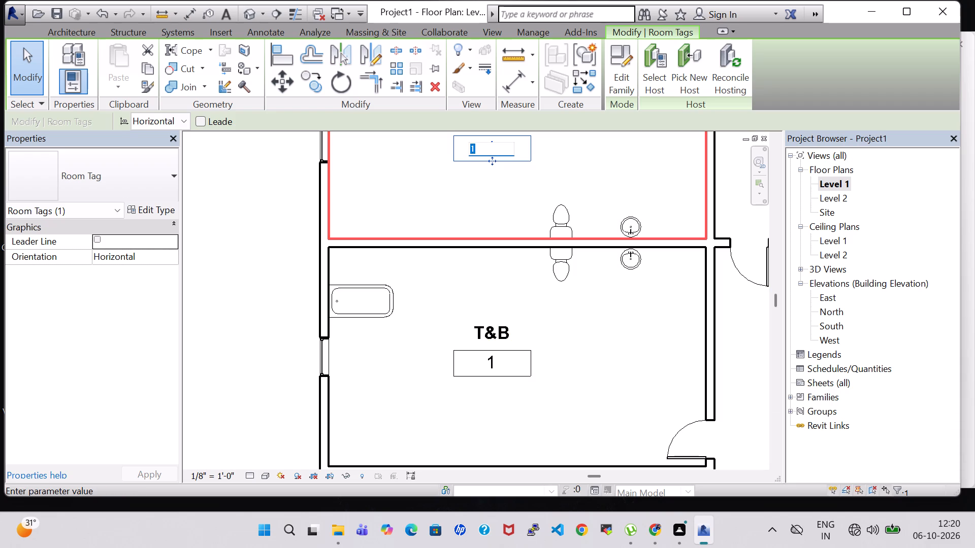
{"action": "key", "text": "BackSpace"}
{"action": "key", "text": "2"}
{"action": "left_click", "coordinate": [556, 315]}
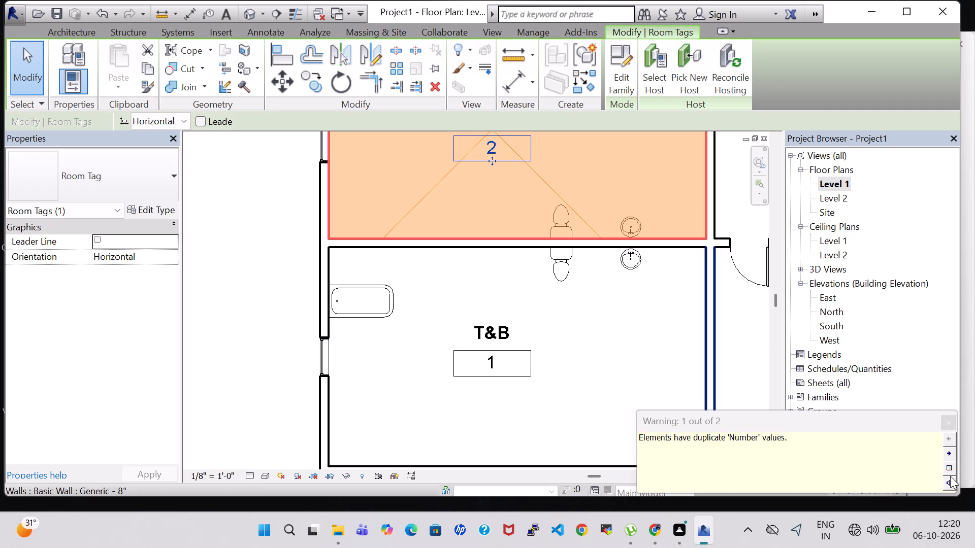
{"action": "left_click", "coordinate": [951, 418]}
Clear the room number of the narrow room at the plan's southeast edge and rename that room as PORCH.
{"action": "scroll", "coordinate": [586, 321], "scroll_direction": "down", "scroll_amount": 9}
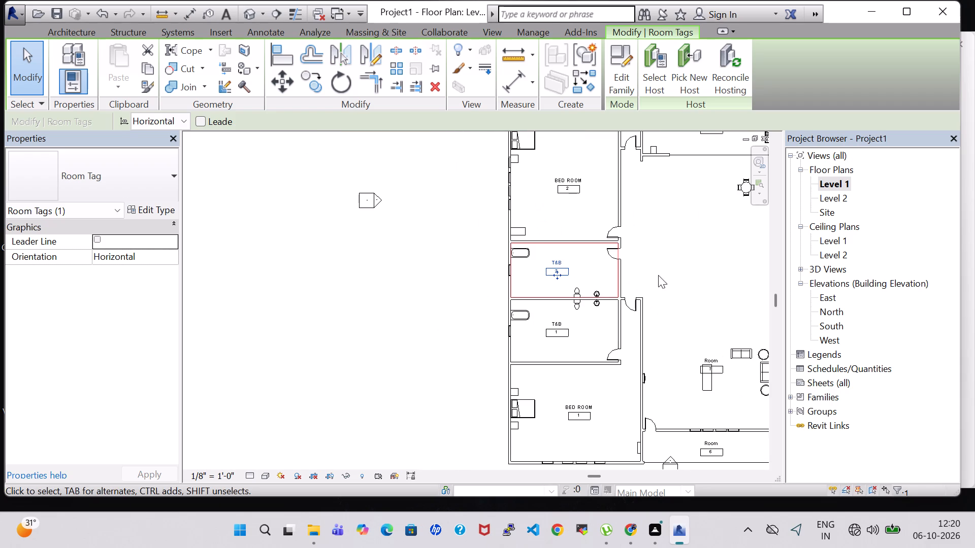
{"action": "middle_click_drag", "start_coordinate": [713, 239], "coordinate": [645, 222]}
{"action": "scroll", "coordinate": [650, 272], "scroll_direction": "up", "scroll_amount": 5}
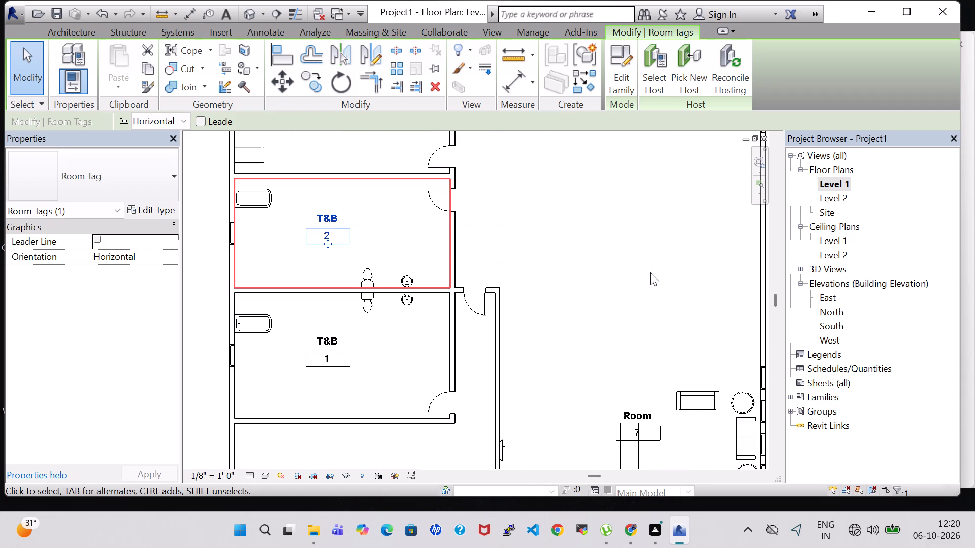
{"action": "middle_click_drag", "start_coordinate": [638, 412], "coordinate": [629, 157]}
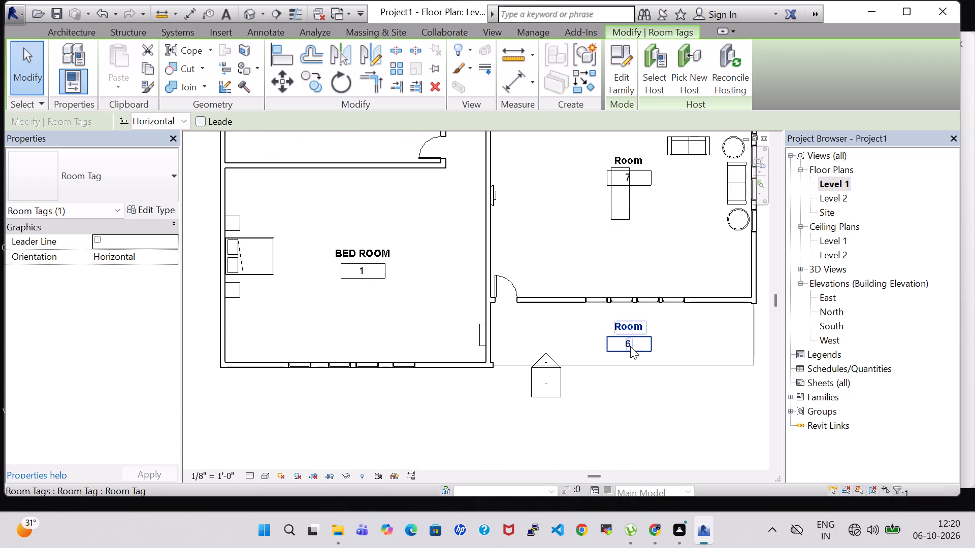
{"action": "left_click", "coordinate": [630, 346]}
{"action": "left_click", "coordinate": [633, 345]}
{"action": "left_click", "coordinate": [627, 344]}
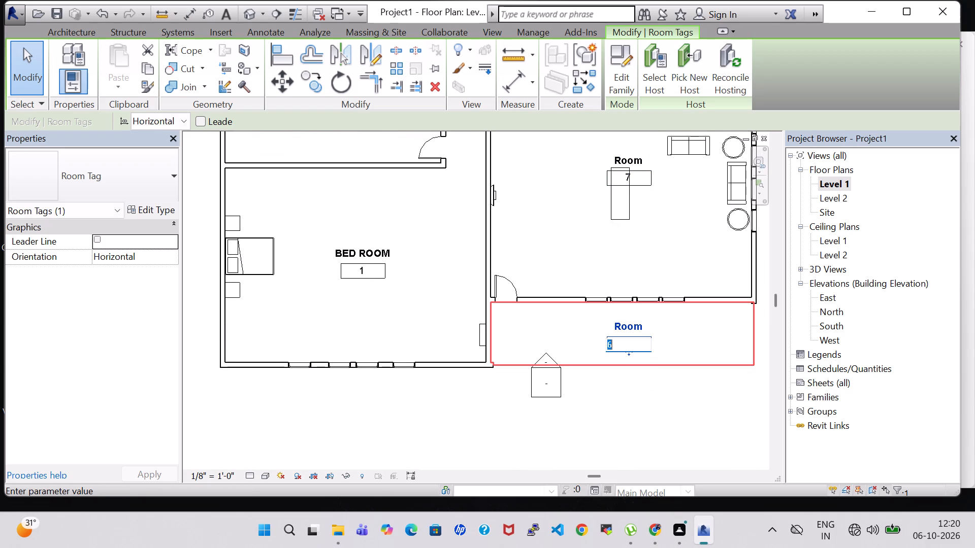
{"action": "key", "text": "BackSpace"}
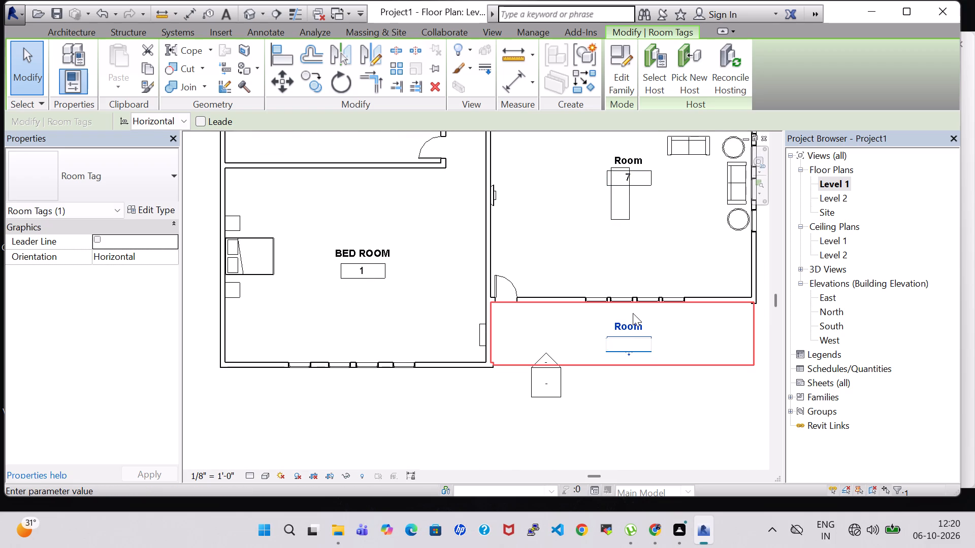
{"action": "left_click", "coordinate": [628, 322]}
{"action": "left_click", "coordinate": [628, 324]}
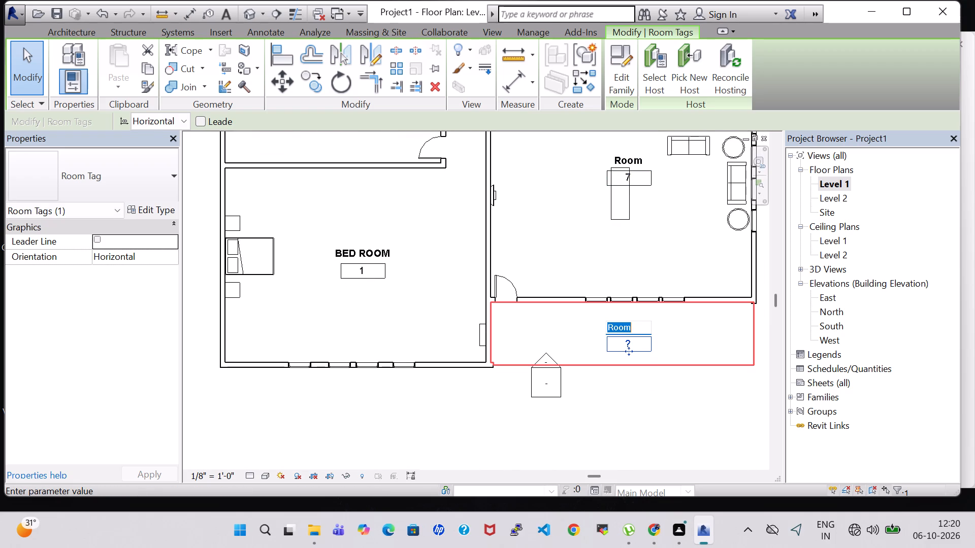
{"action": "key", "text": "BackSpace"}
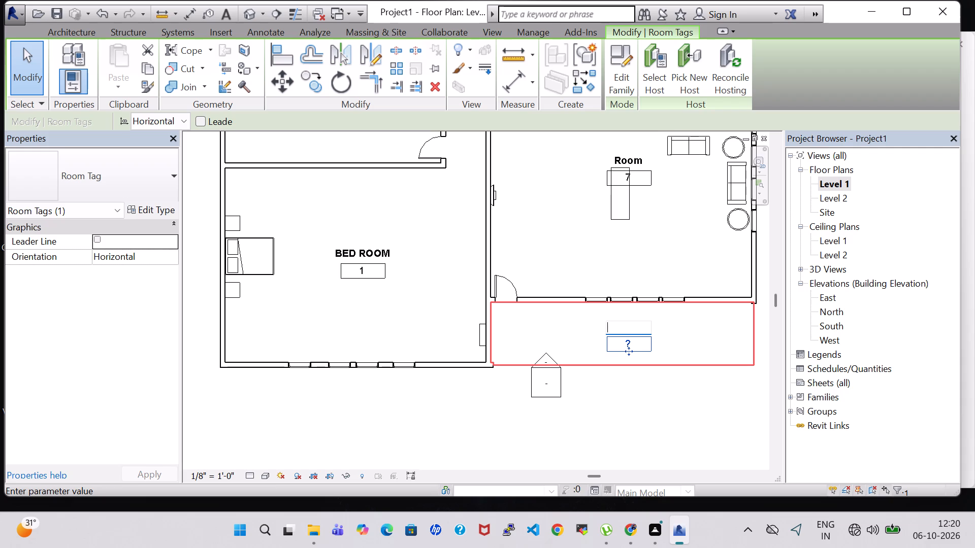
{"action": "type", "text": "PORCH"}
{"action": "key", "text": "Return"}
{"action": "left_click", "coordinate": [673, 384]}
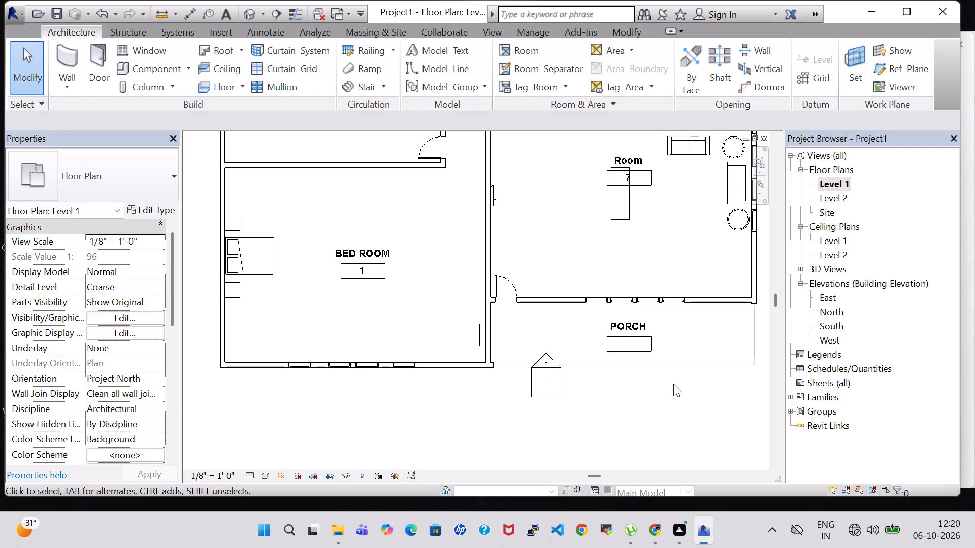
Clear the room number of the large room north of the porch and rename that room as LIVING AREA.
{"action": "middle_click_drag", "start_coordinate": [650, 237], "coordinate": [629, 325]}
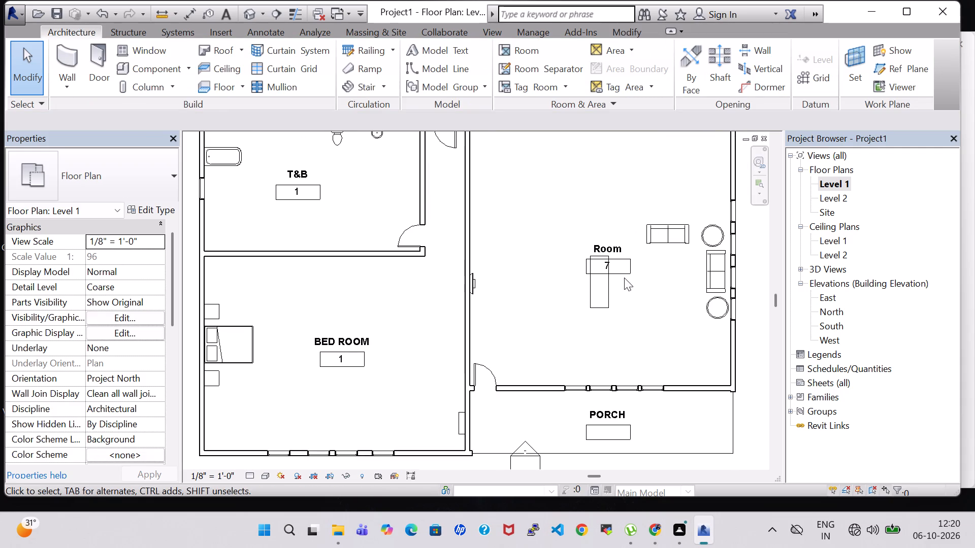
{"action": "left_click", "coordinate": [618, 250]}
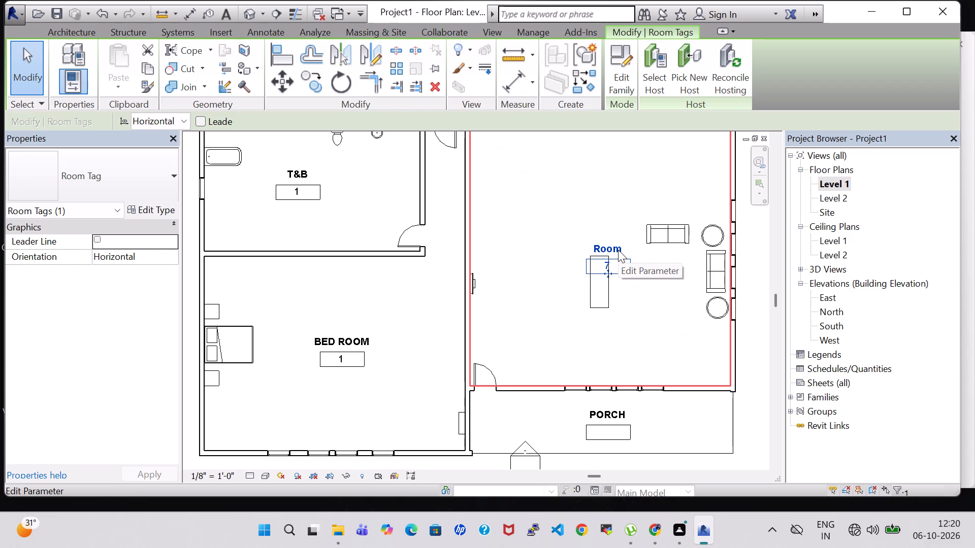
{"action": "left_click", "coordinate": [603, 244]}
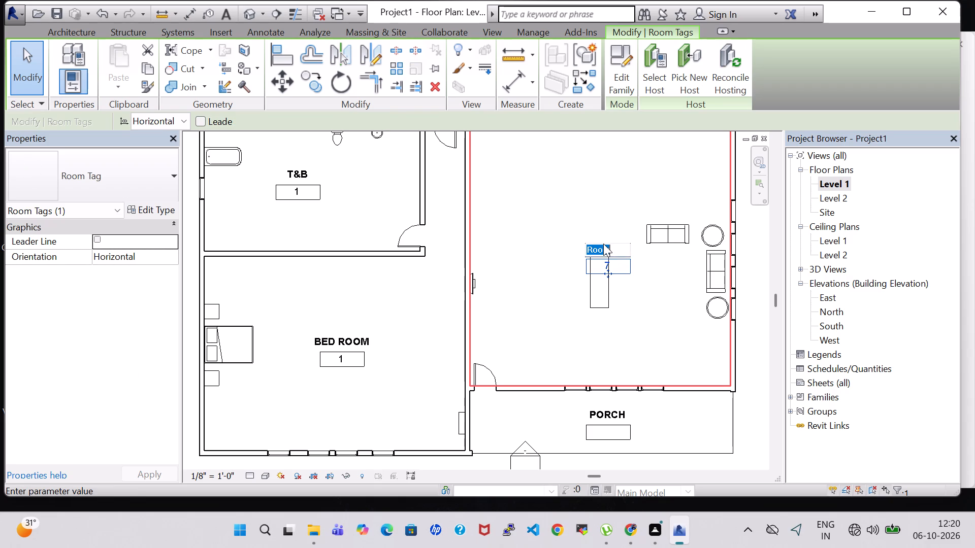
{"action": "left_click", "coordinate": [606, 264]}
{"action": "scroll", "coordinate": [632, 271], "scroll_direction": "up", "scroll_amount": 6}
{"action": "scroll", "coordinate": [575, 253], "scroll_direction": "up", "scroll_amount": 6}
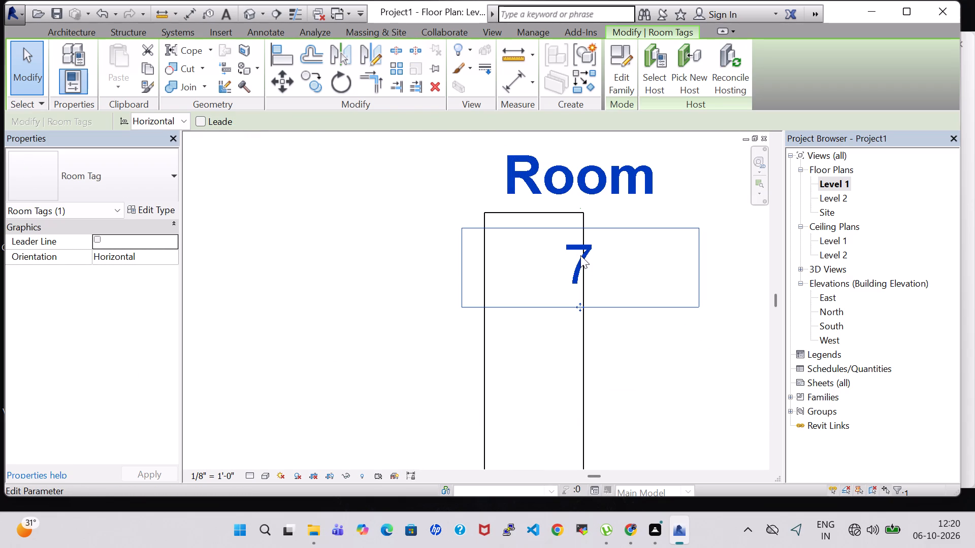
{"action": "left_click", "coordinate": [580, 256]}
{"action": "key", "text": "BackSpace"}
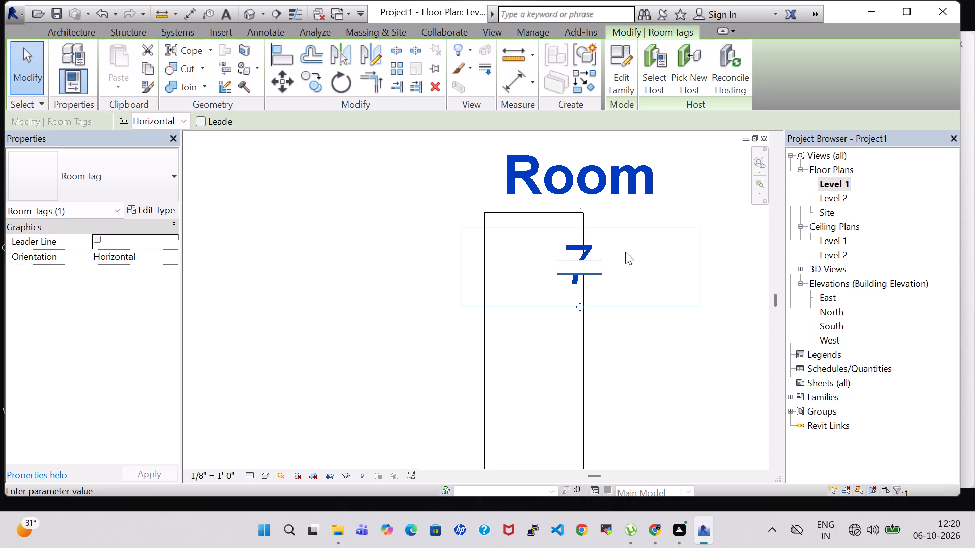
{"action": "left_click", "coordinate": [621, 186]}
{"action": "left_click", "coordinate": [628, 170]}
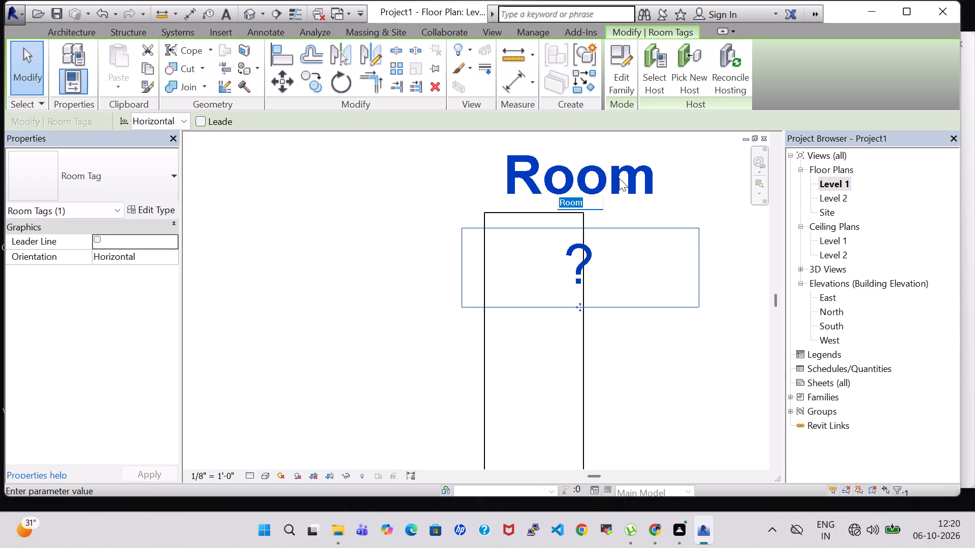
{"action": "key", "text": "BackSpace"}
{"action": "type", "text": "LIVING AREA"}
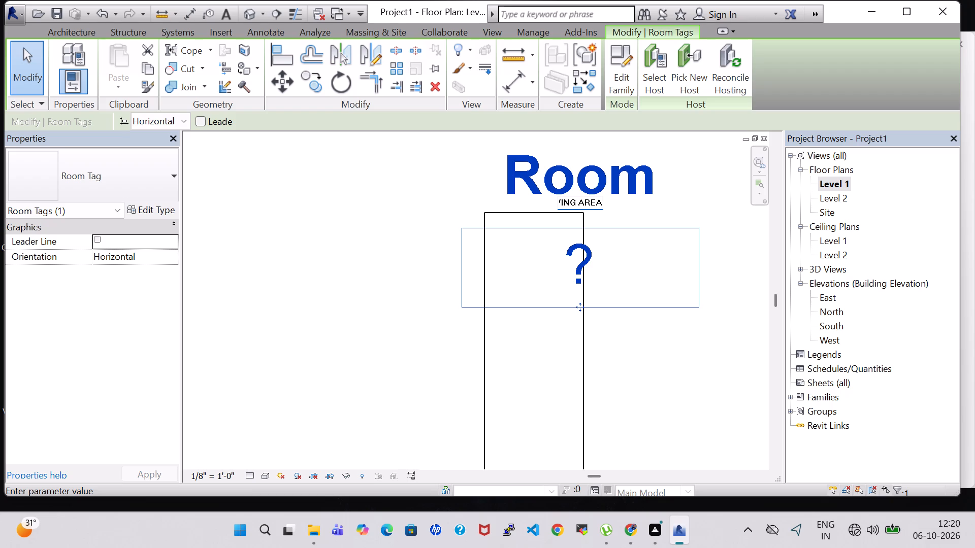
{"action": "key", "text": "Return"}
{"action": "left_click", "coordinate": [671, 379]}
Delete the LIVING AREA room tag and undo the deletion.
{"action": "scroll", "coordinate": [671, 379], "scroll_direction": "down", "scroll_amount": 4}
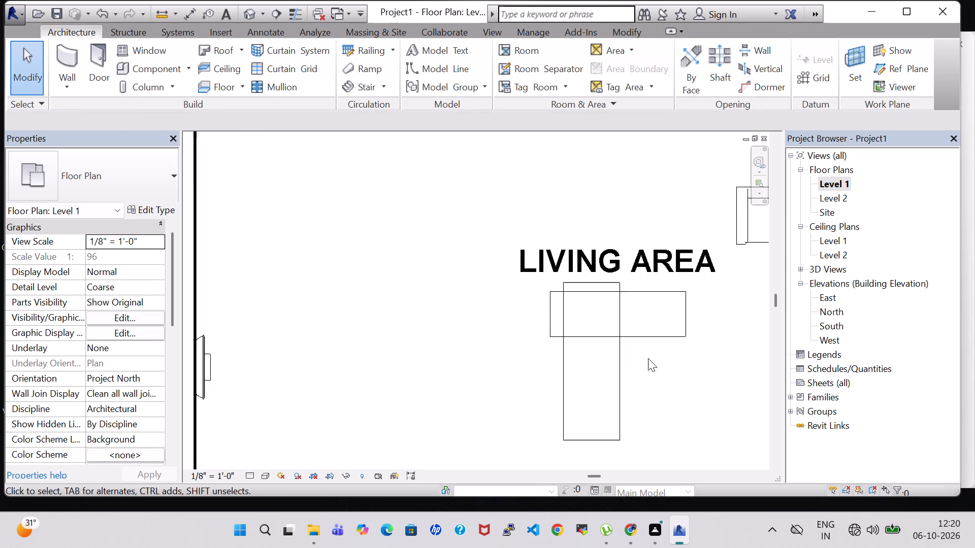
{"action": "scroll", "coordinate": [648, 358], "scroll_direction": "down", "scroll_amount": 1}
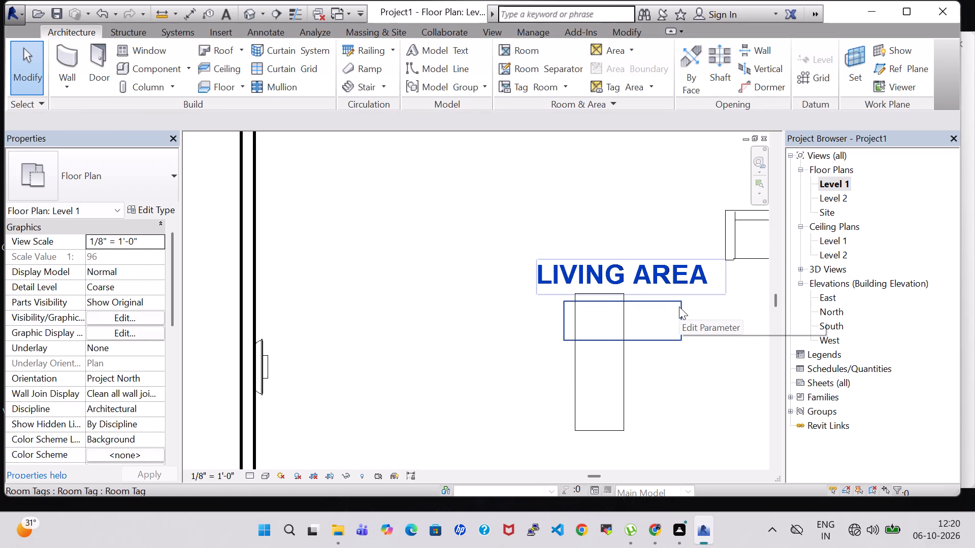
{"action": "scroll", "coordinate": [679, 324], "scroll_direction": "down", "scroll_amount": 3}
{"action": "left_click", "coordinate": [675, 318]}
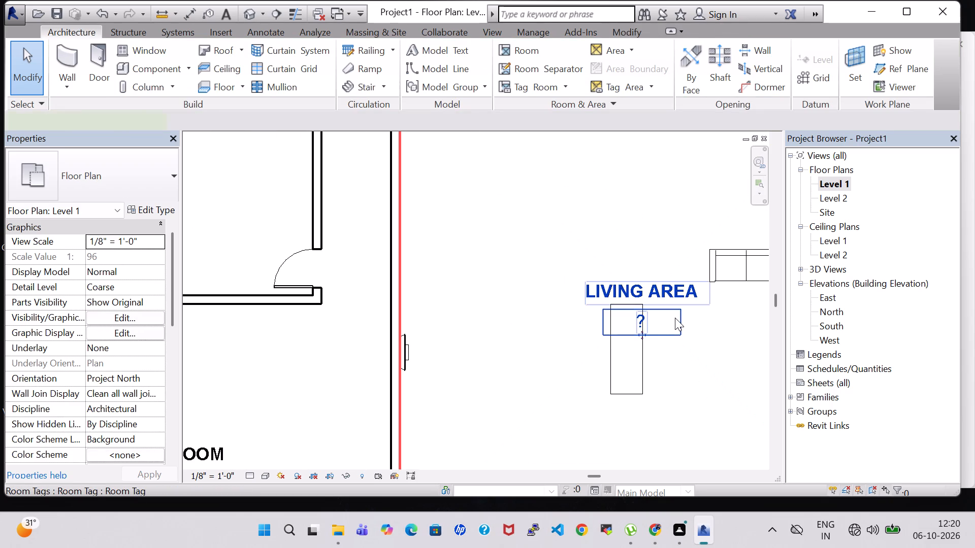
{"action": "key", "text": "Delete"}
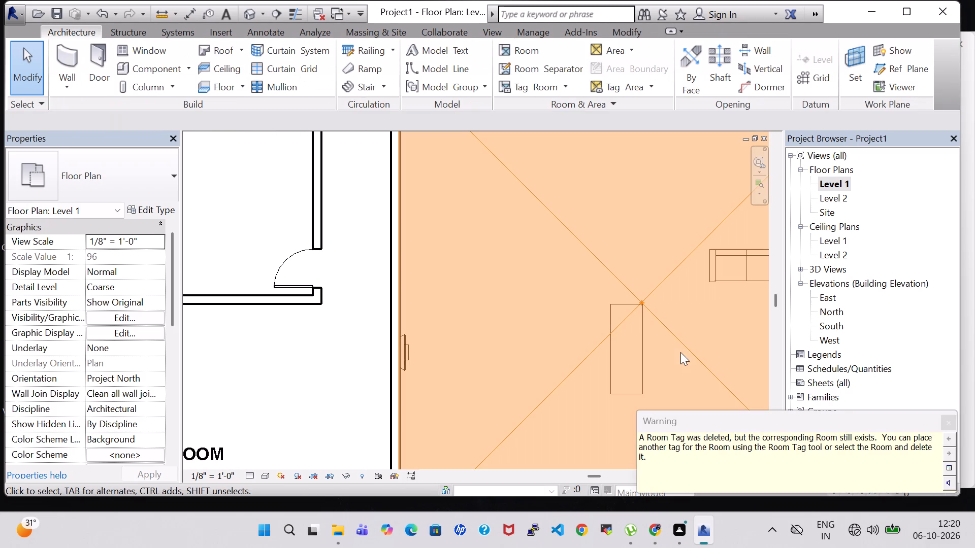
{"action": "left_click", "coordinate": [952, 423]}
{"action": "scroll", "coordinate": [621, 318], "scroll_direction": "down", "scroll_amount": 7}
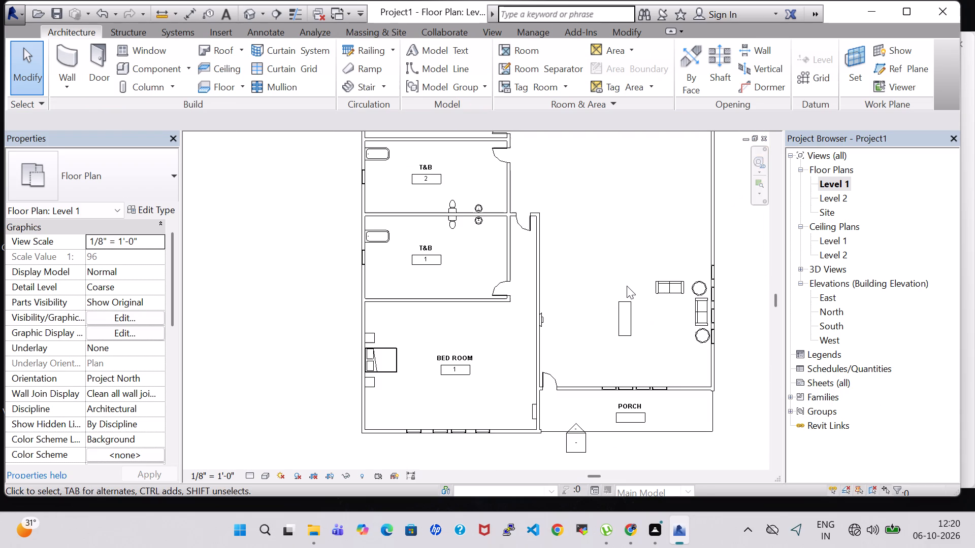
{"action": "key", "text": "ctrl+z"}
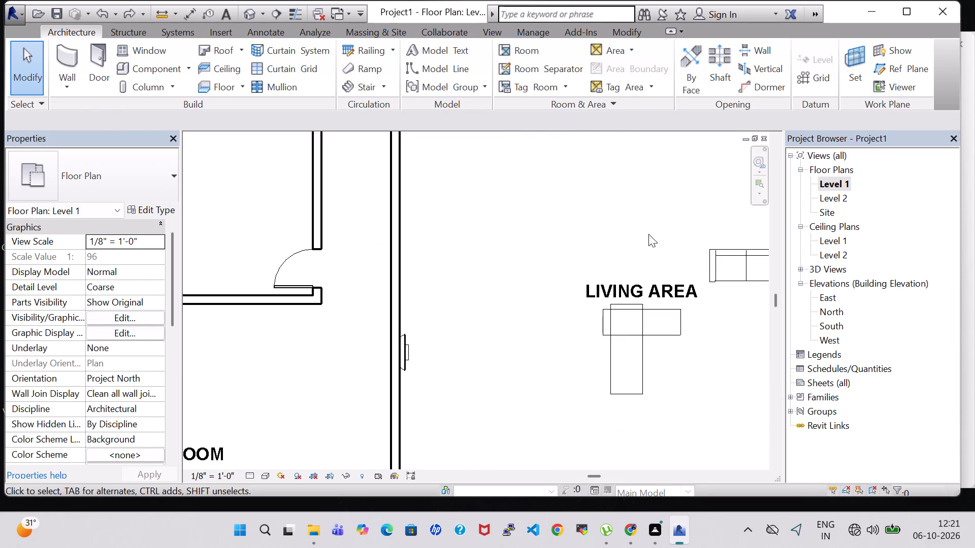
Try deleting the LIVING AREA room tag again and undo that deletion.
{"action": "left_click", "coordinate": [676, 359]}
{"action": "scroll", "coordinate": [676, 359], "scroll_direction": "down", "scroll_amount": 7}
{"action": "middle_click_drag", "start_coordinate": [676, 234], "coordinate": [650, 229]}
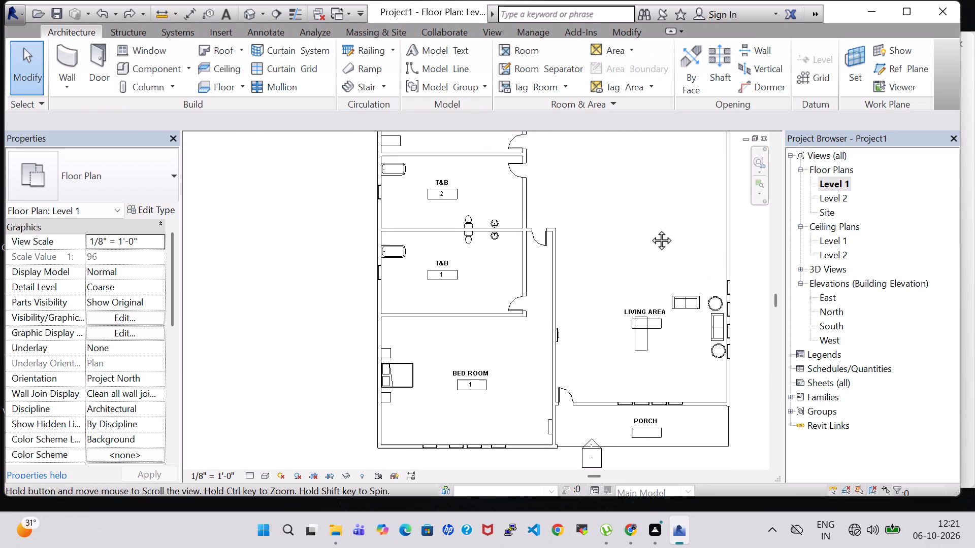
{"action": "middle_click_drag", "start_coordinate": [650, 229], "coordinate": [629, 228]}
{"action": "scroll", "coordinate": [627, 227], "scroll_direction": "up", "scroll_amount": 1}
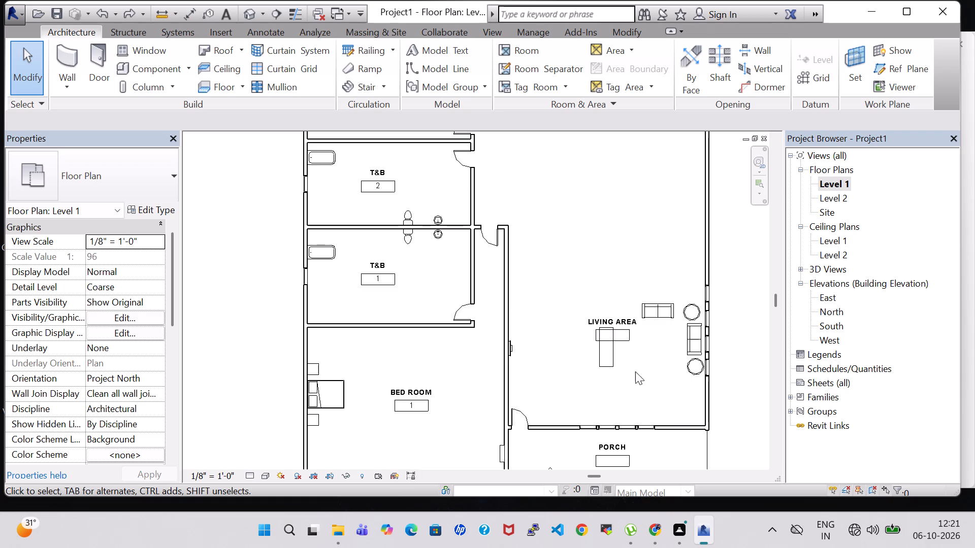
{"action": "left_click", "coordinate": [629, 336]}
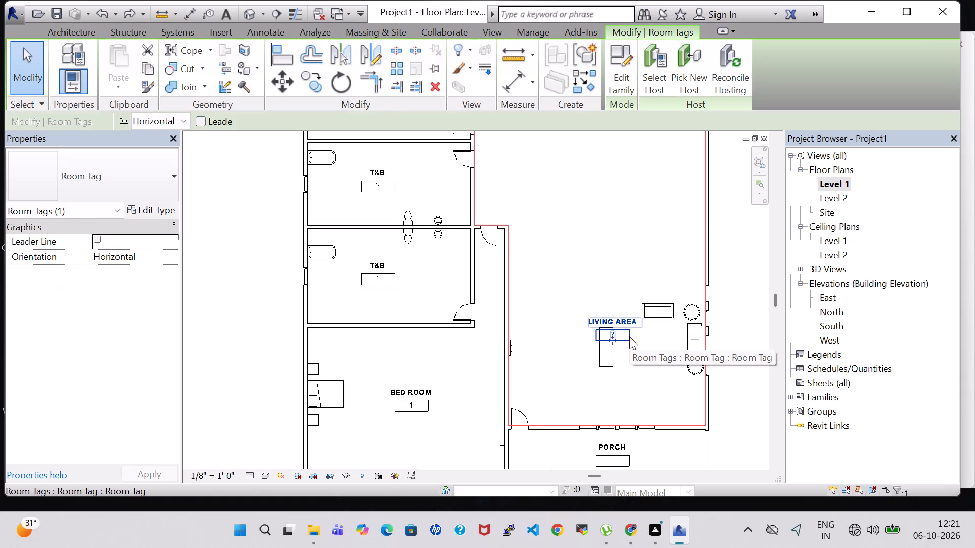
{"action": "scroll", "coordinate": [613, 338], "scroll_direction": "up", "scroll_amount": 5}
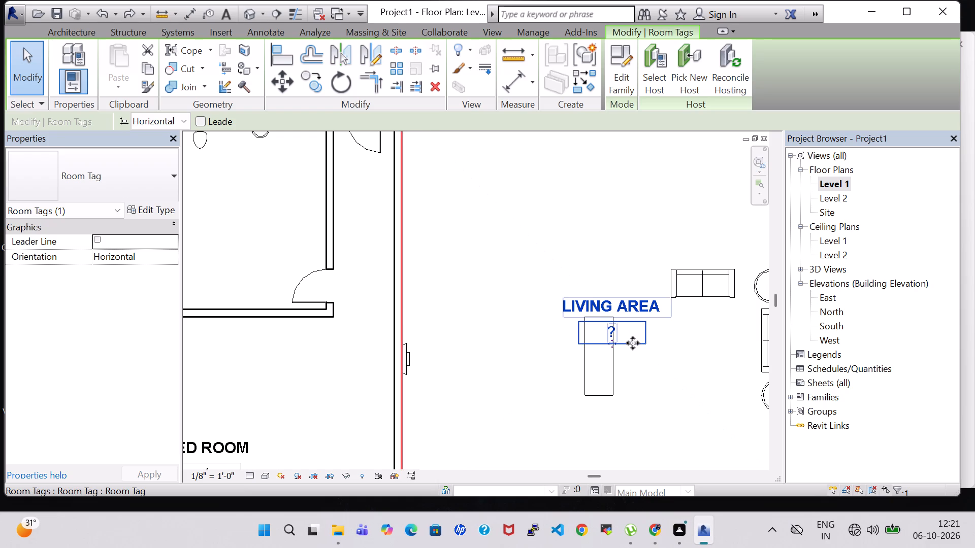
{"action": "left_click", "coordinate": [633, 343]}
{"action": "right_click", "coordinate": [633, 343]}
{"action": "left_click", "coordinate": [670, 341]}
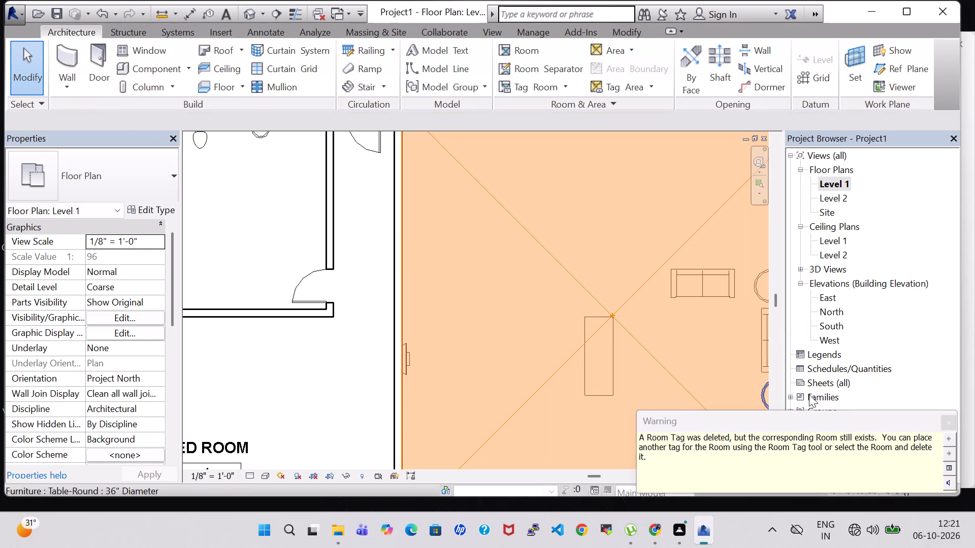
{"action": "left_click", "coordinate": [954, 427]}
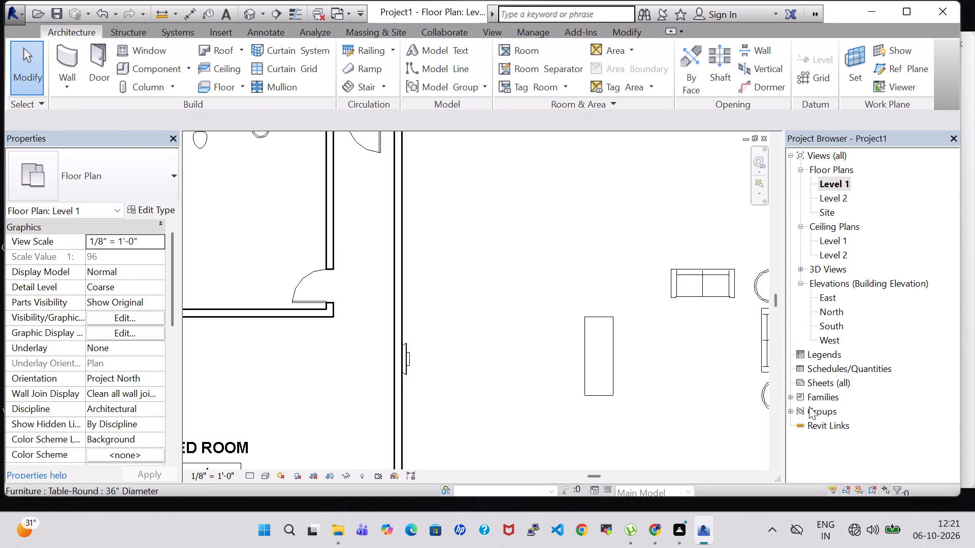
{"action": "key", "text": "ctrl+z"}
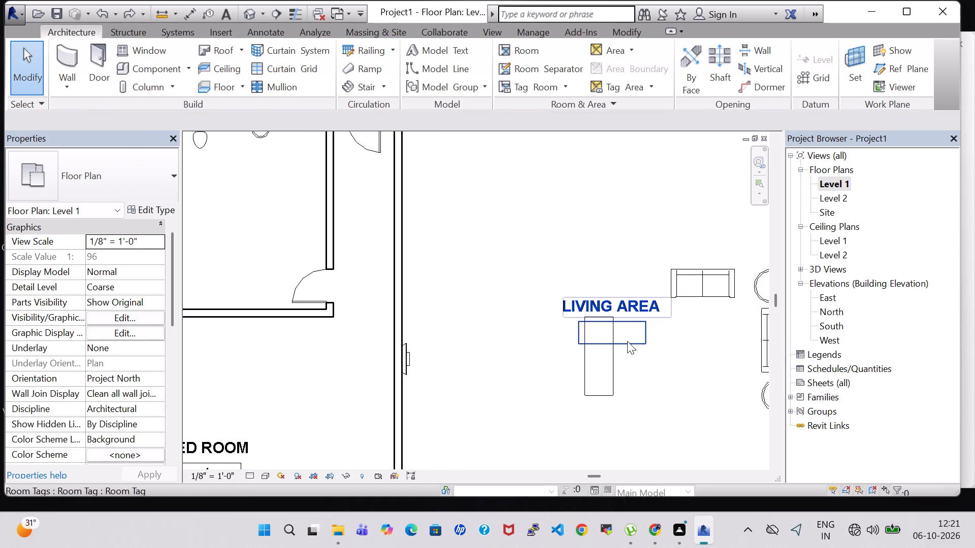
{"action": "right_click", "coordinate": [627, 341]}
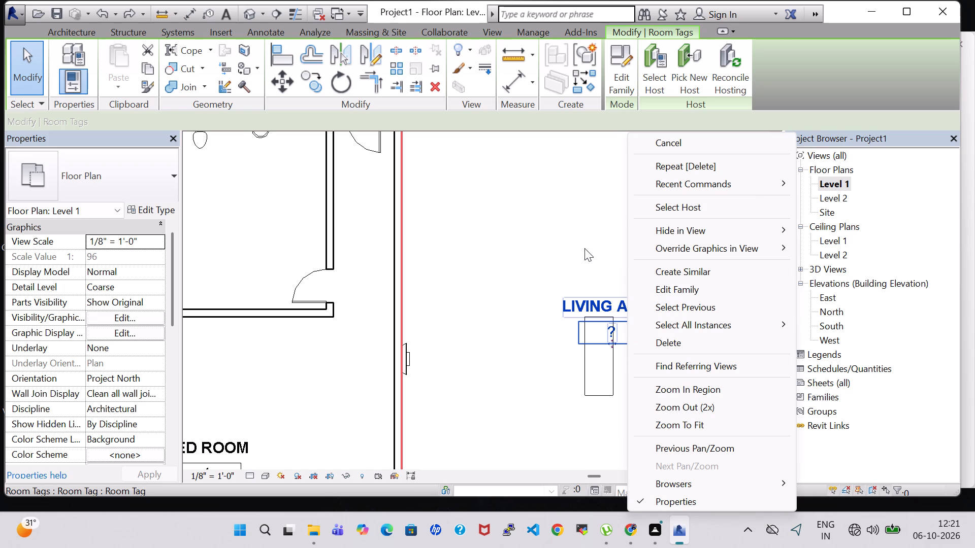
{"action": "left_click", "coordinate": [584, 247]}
Set the room number of the LIVING AREA to 1.
{"action": "left_click", "coordinate": [611, 337]}
{"action": "scroll", "coordinate": [628, 333], "scroll_direction": "up", "scroll_amount": 6}
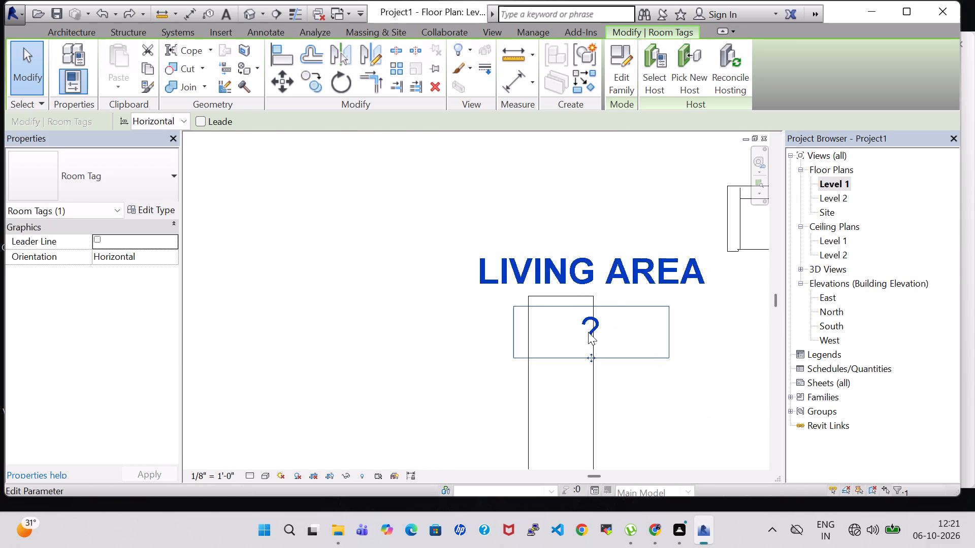
{"action": "left_click", "coordinate": [591, 325]}
{"action": "key", "text": "1"}
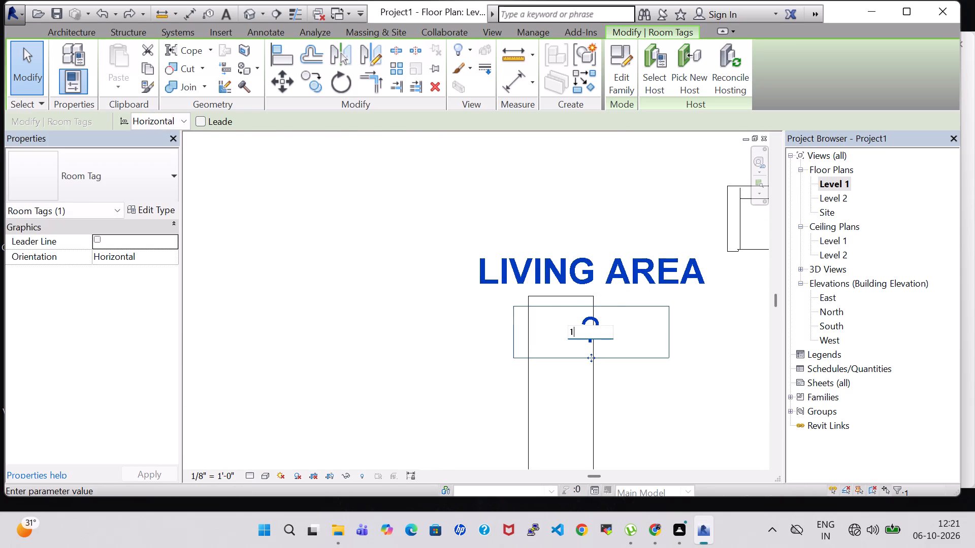
{"action": "left_click", "coordinate": [662, 409]}
{"action": "scroll", "coordinate": [662, 409], "scroll_direction": "down", "scroll_amount": 2}
{"action": "left_click", "coordinate": [950, 418]}
Set the room number of the PORCH south of the living area to 1.
{"action": "scroll", "coordinate": [710, 251], "scroll_direction": "down", "scroll_amount": 4}
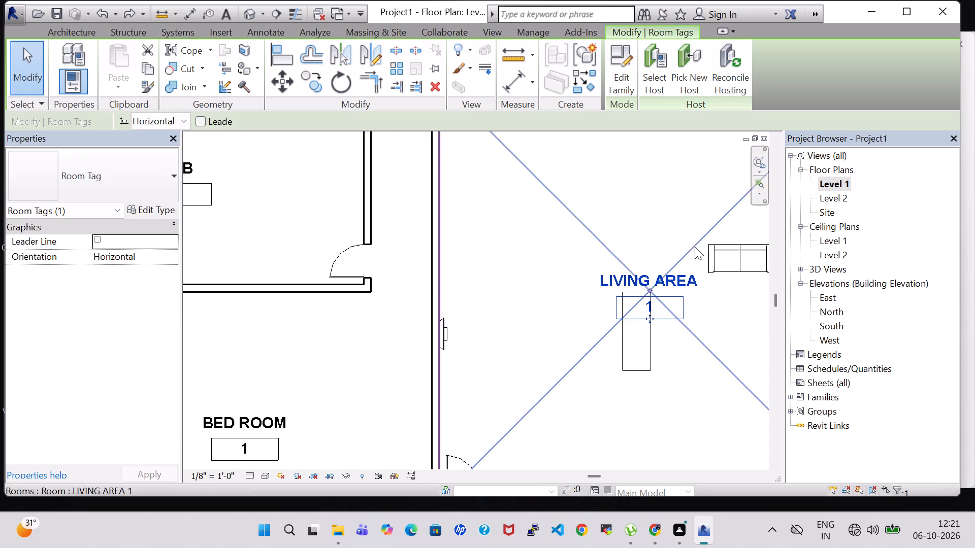
{"action": "middle_click_drag", "start_coordinate": [689, 339], "coordinate": [602, 194]}
{"action": "left_click", "coordinate": [554, 407]}
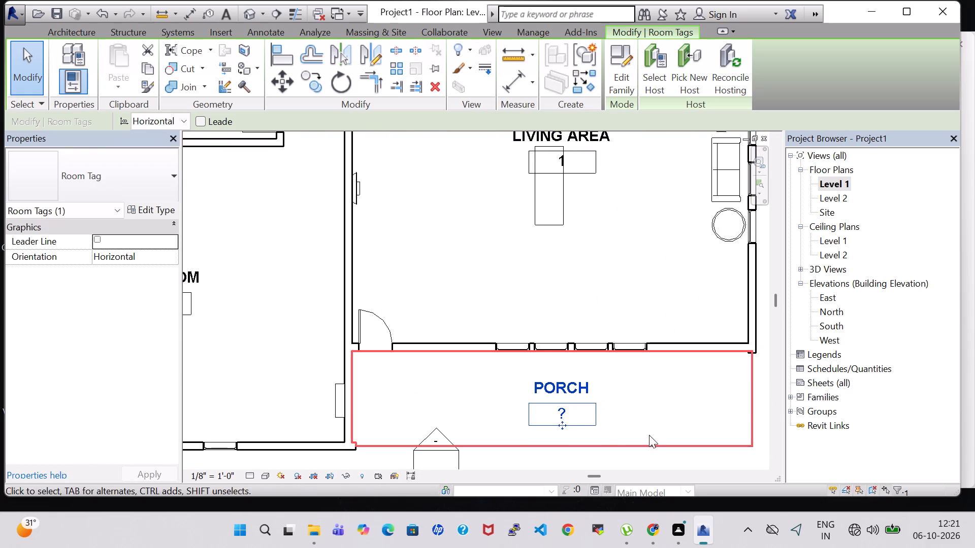
{"action": "key", "text": "1"}
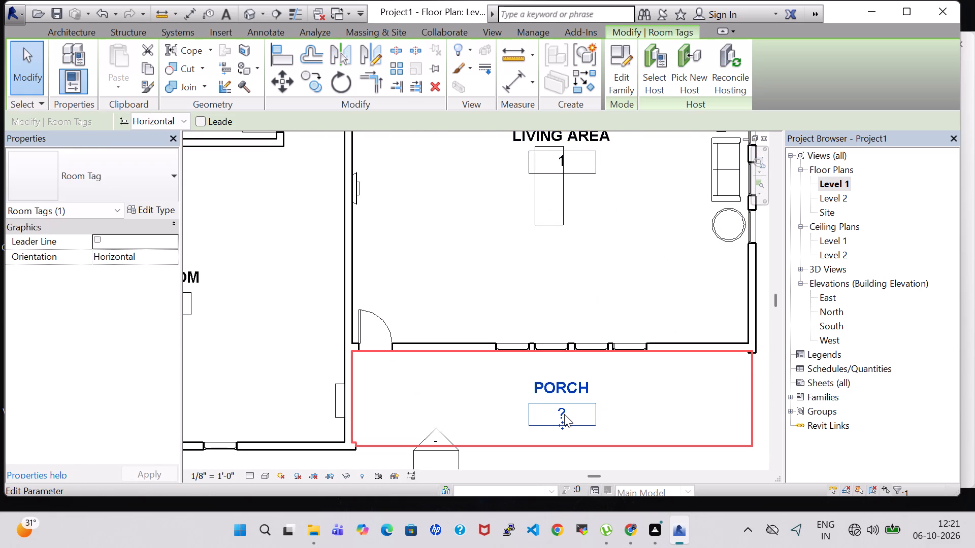
{"action": "left_click", "coordinate": [564, 414]}
{"action": "key", "text": "1"}
{"action": "left_click", "coordinate": [642, 392]}
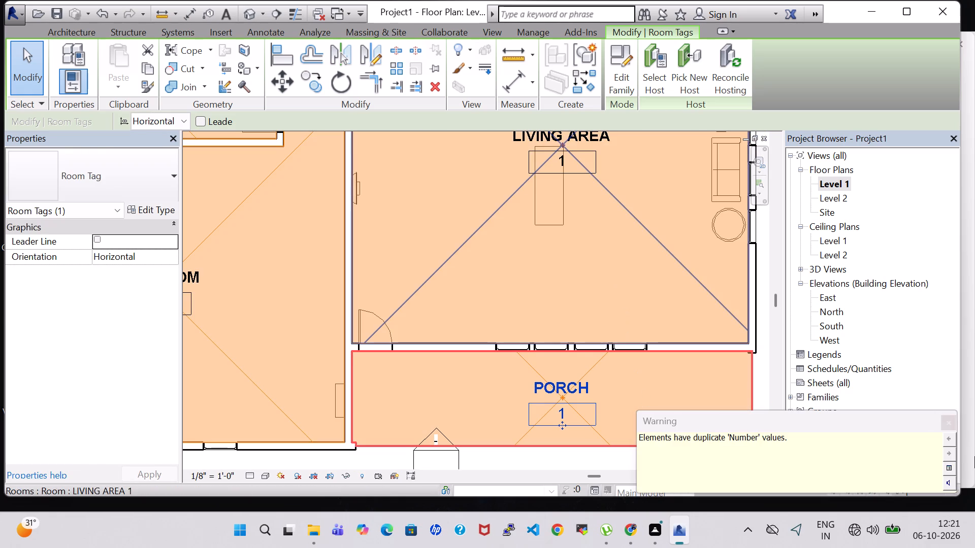
{"action": "left_click", "coordinate": [950, 424]}
Rename the room with the sinks and cooktop, north of the living area, as KITCHEN.
{"action": "scroll", "coordinate": [733, 317], "scroll_direction": "down", "scroll_amount": 4}
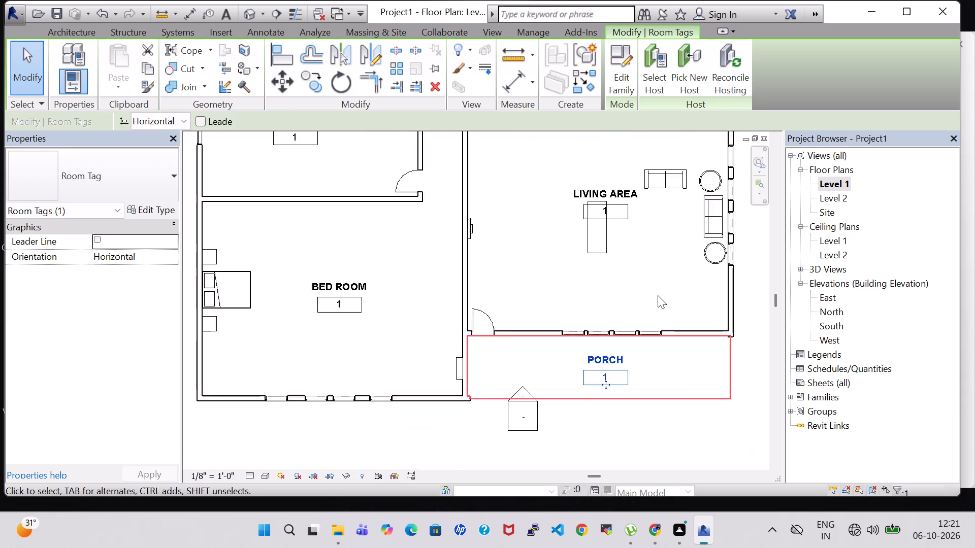
{"action": "scroll", "coordinate": [658, 295], "scroll_direction": "down", "scroll_amount": 3}
{"action": "middle_click_drag", "start_coordinate": [615, 177], "coordinate": [576, 379]}
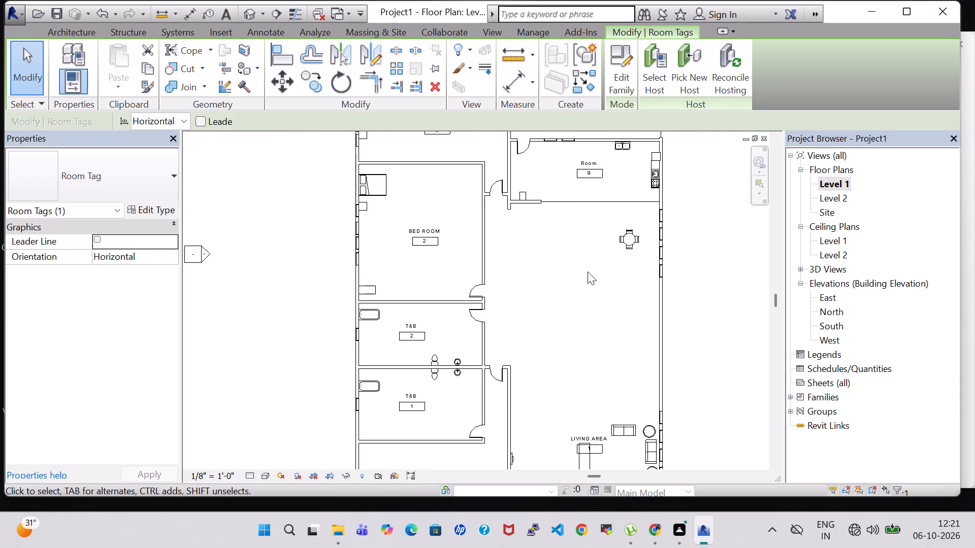
{"action": "scroll", "coordinate": [588, 257], "scroll_direction": "up", "scroll_amount": 3}
{"action": "middle_click_drag", "start_coordinate": [593, 252], "coordinate": [548, 502]}
{"action": "scroll", "coordinate": [563, 373], "scroll_direction": "up", "scroll_amount": 5}
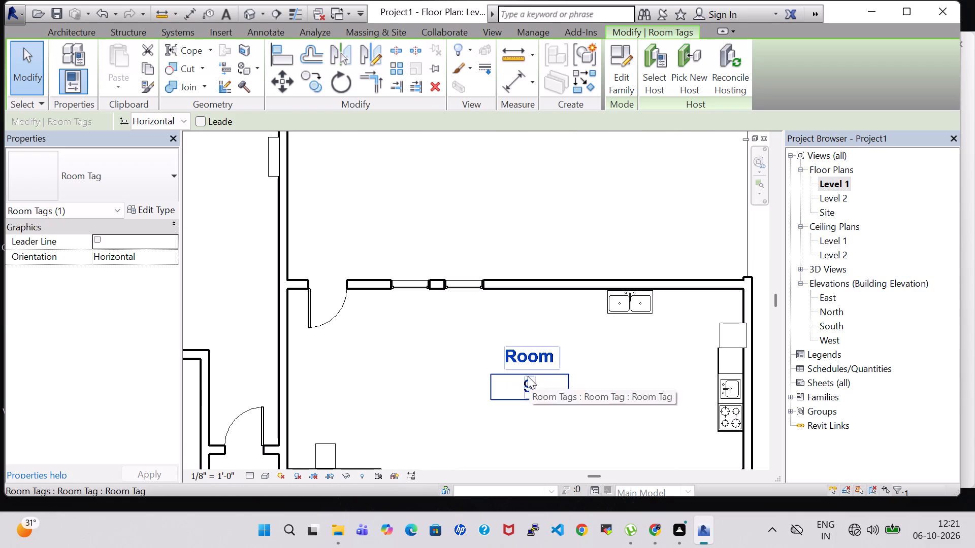
{"action": "left_click", "coordinate": [523, 385]}
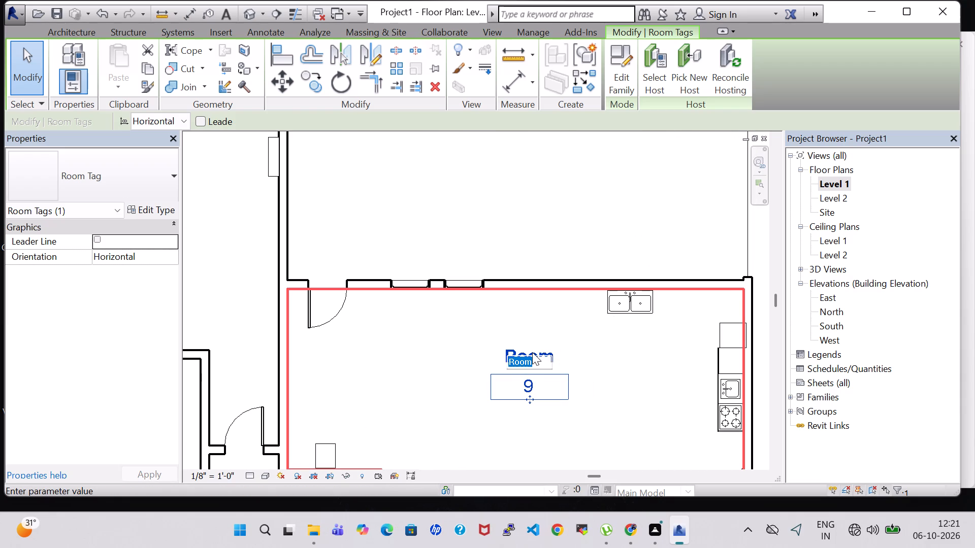
{"action": "left_click", "coordinate": [532, 352]}
{"action": "key", "text": "BackSpace"}
{"action": "type", "text": "KITCHEN"}
{"action": "key", "text": "space"}
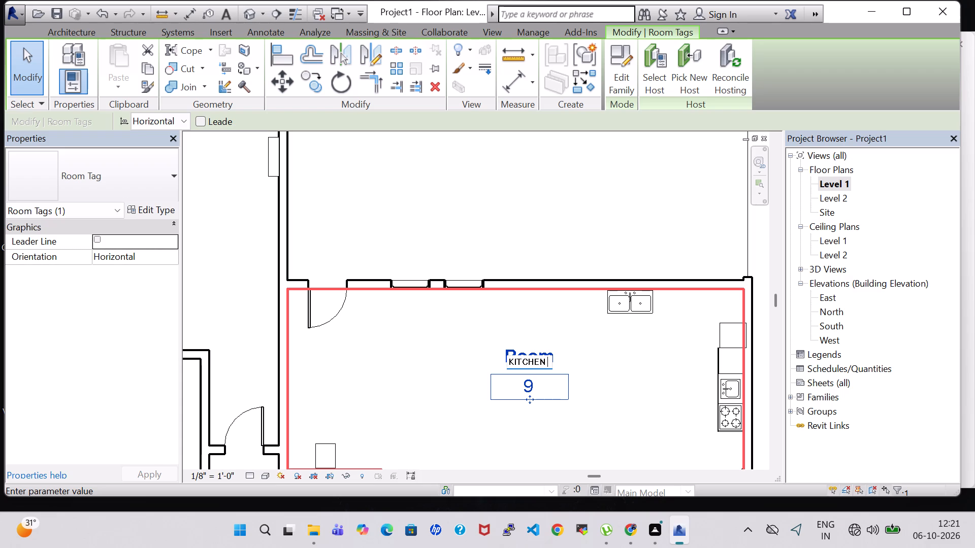
{"action": "left_click", "coordinate": [523, 372]}
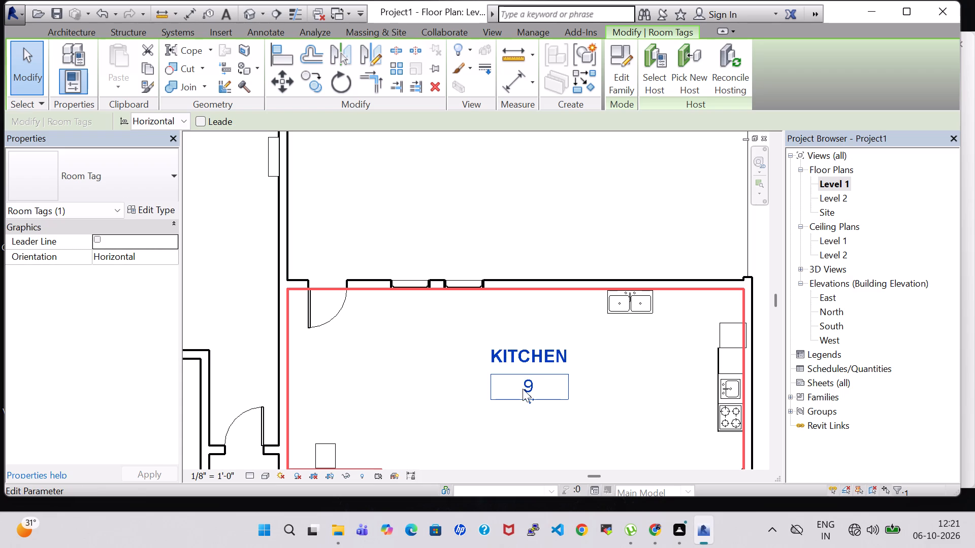
Set the room number of the KITCHEN to 1.
{"action": "left_click", "coordinate": [529, 389]}
{"action": "key", "text": "1"}
{"action": "left_click", "coordinate": [669, 397]}
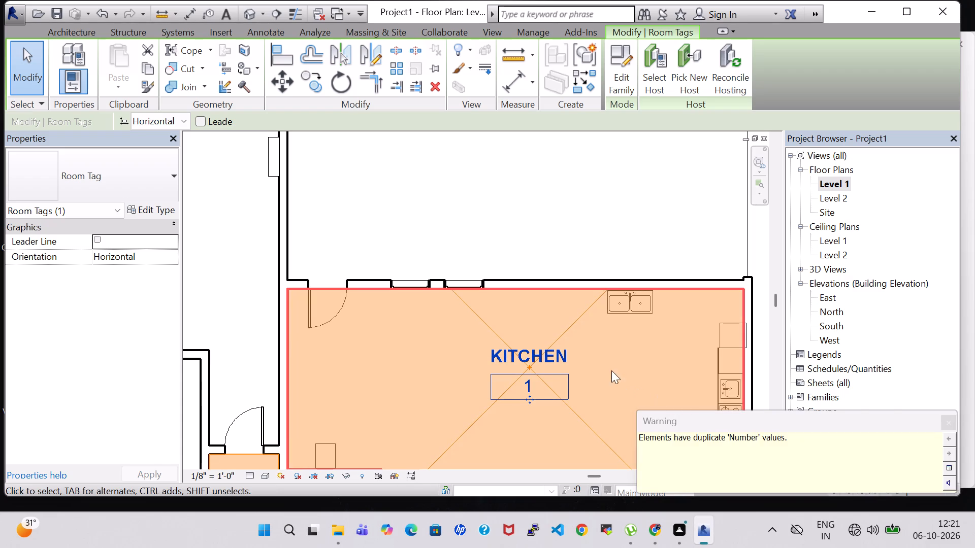
Place a tagged room in the open area north of the KITCHEN.
{"action": "left_click", "coordinate": [955, 420]}
{"action": "scroll", "coordinate": [641, 354], "scroll_direction": "down", "scroll_amount": 6}
{"action": "middle_click_drag", "start_coordinate": [641, 354], "coordinate": [643, 319]}
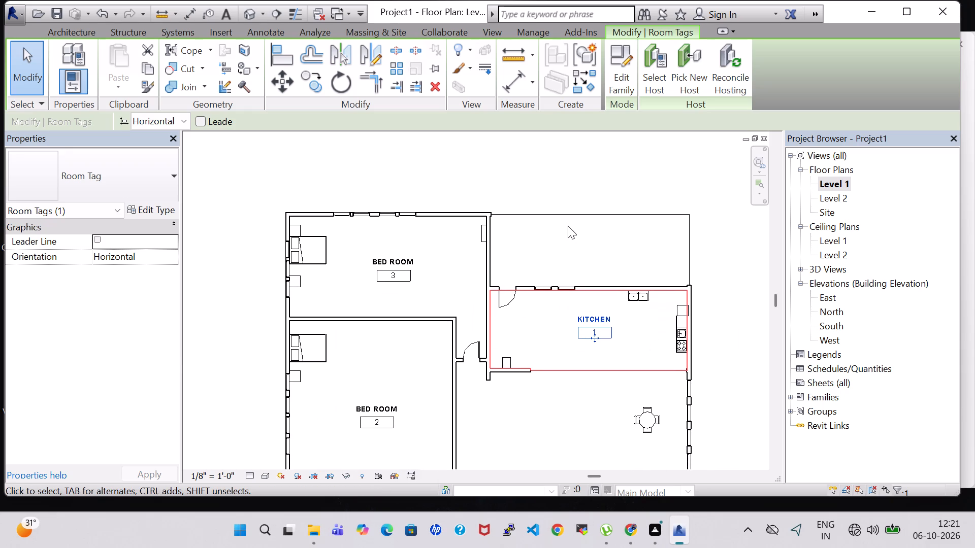
{"action": "scroll", "coordinate": [577, 153], "scroll_direction": "down", "scroll_amount": 3}
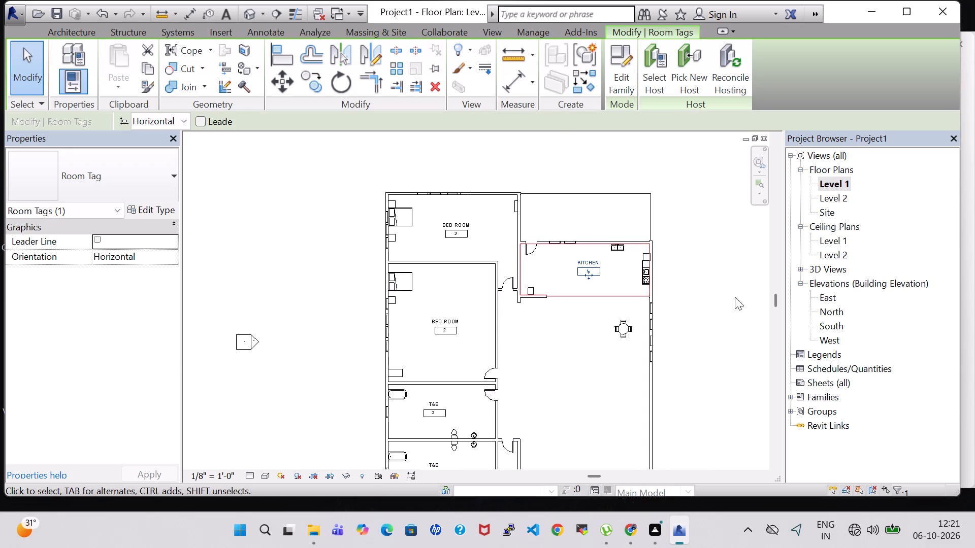
{"action": "middle_click_drag", "start_coordinate": [666, 311], "coordinate": [677, 135]}
{"action": "middle_click_drag", "start_coordinate": [705, 182], "coordinate": [710, 360]}
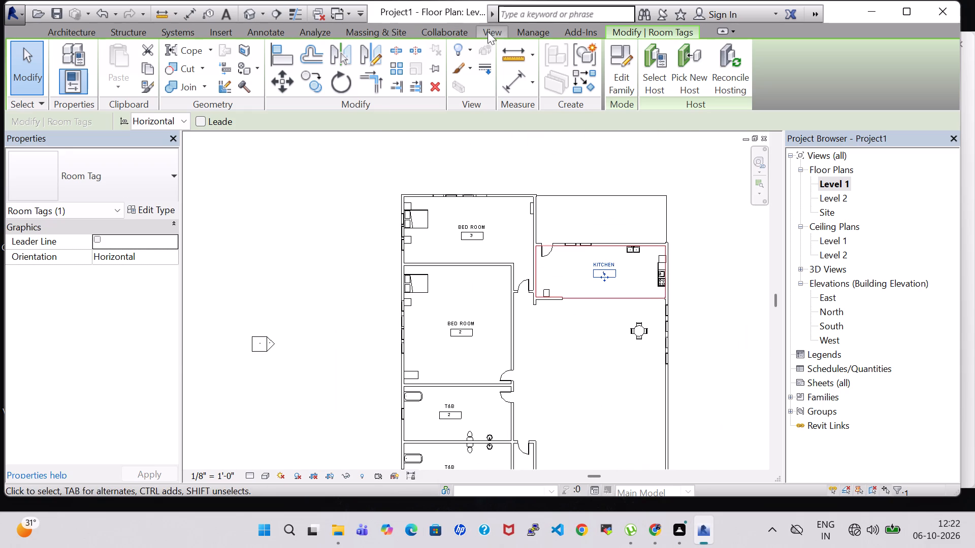
{"action": "left_click", "coordinate": [77, 29]}
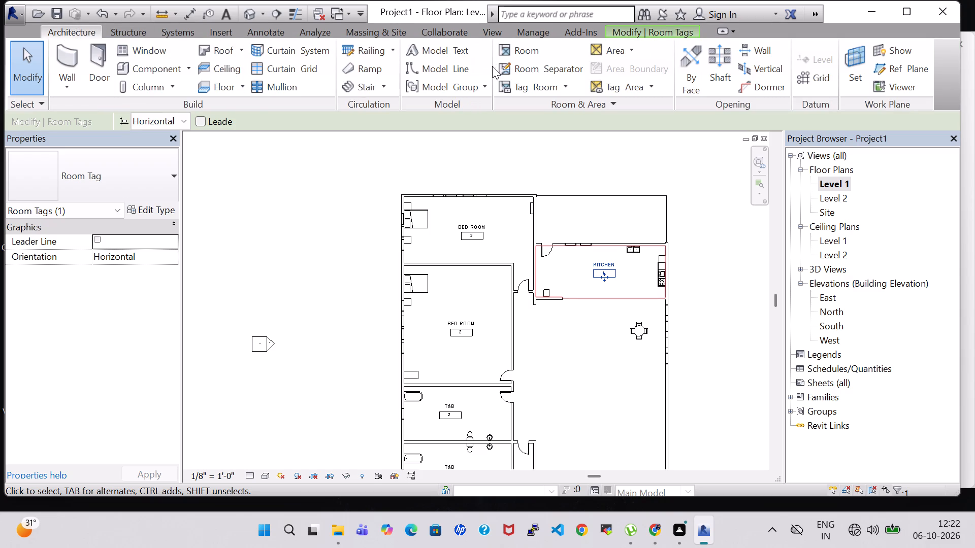
{"action": "left_click", "coordinate": [527, 51]}
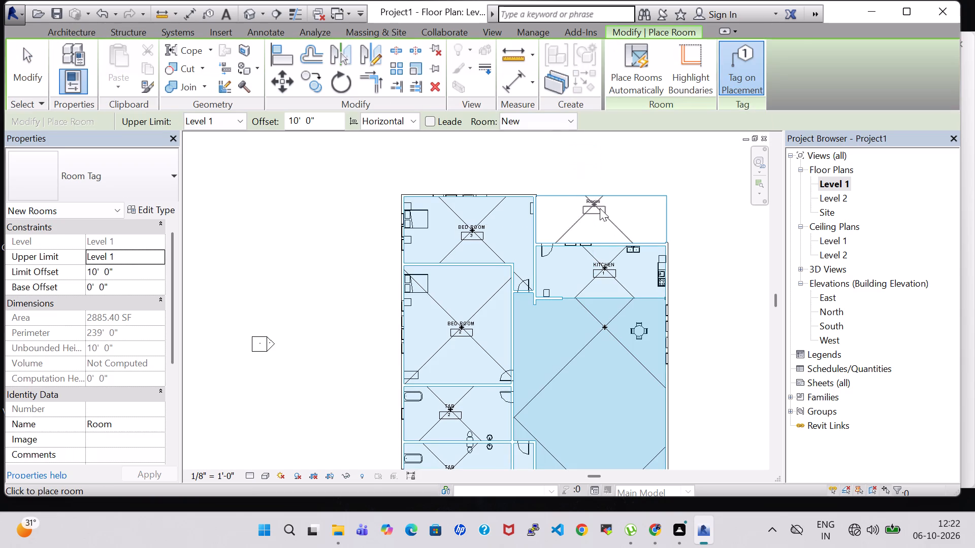
{"action": "left_click", "coordinate": [596, 218]}
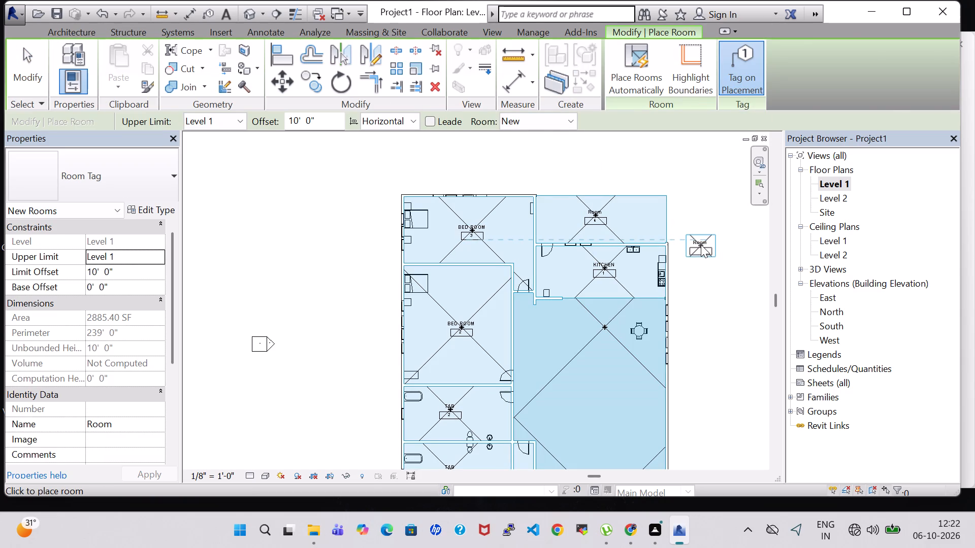
{"action": "key", "text": "Escape"}
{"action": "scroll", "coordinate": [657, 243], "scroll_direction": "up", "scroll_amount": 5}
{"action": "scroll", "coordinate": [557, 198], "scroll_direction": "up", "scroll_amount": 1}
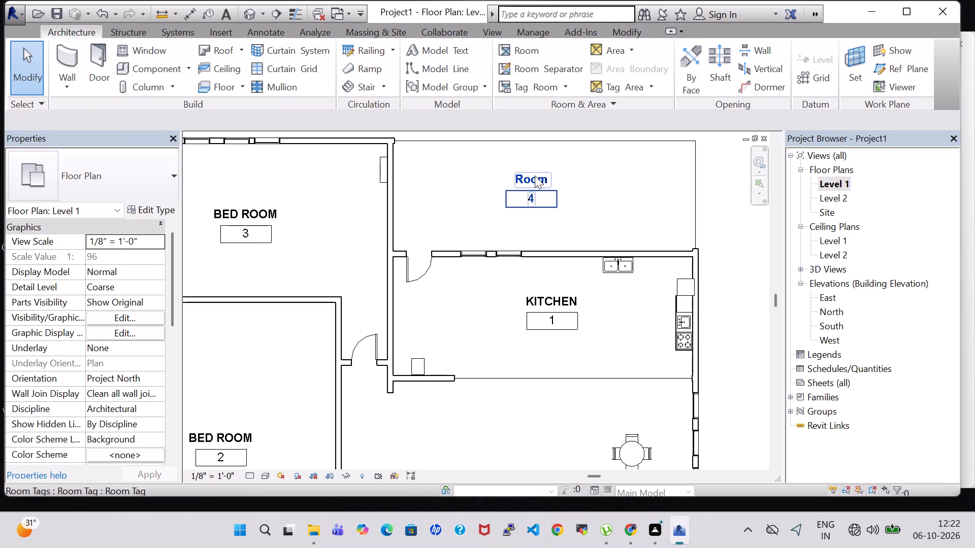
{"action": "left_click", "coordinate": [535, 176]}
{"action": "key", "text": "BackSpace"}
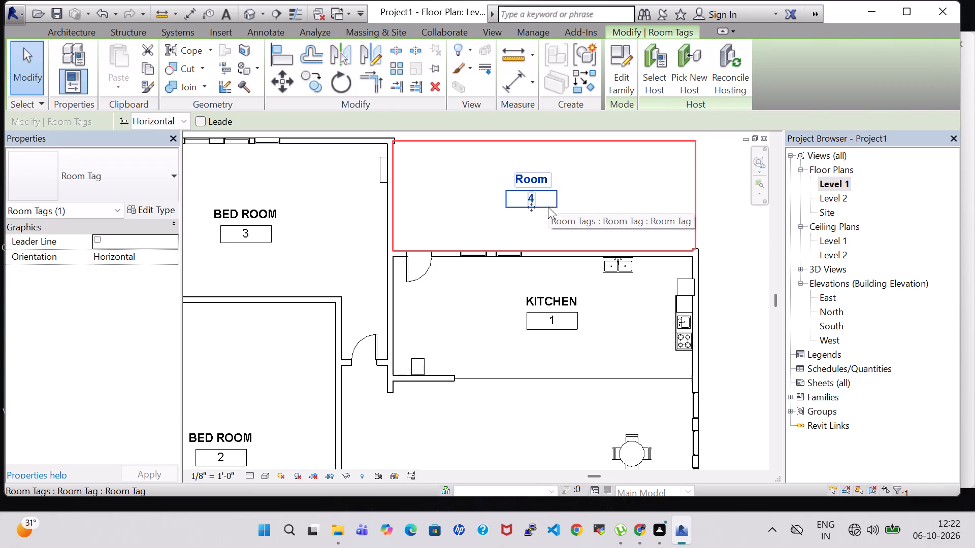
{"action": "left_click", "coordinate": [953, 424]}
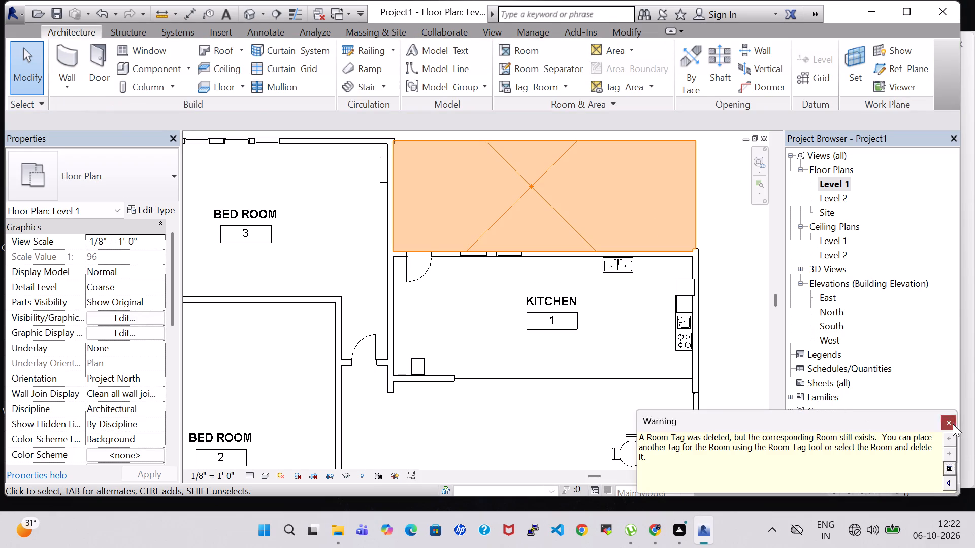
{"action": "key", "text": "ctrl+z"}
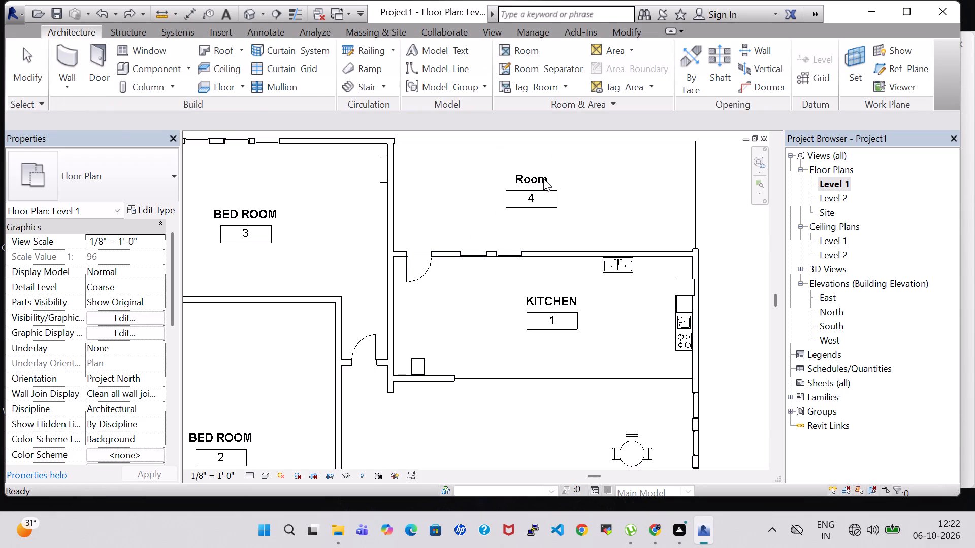
Rename the new room north of the KITCHEN as DIRTY KITCHEN.
{"action": "left_click", "coordinate": [543, 178]}
{"action": "left_click", "coordinate": [528, 179]}
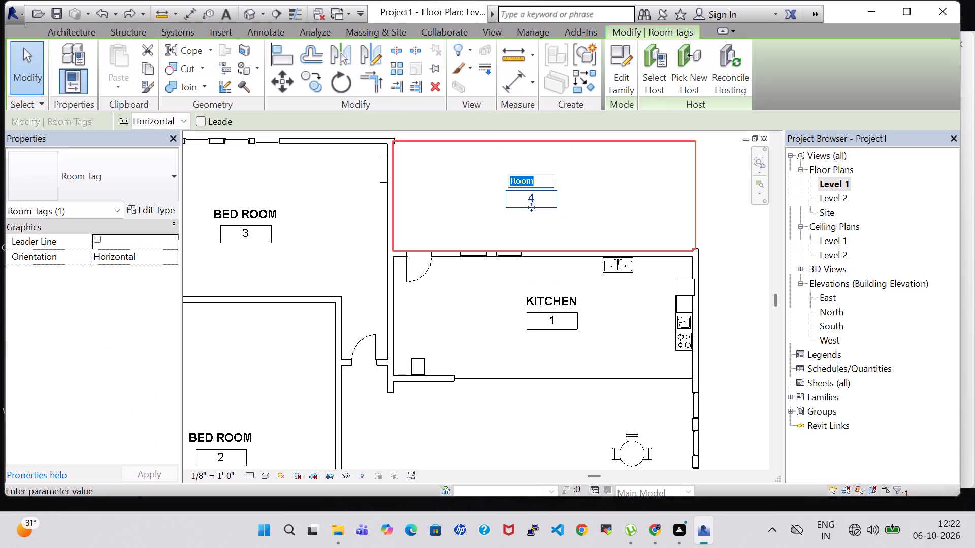
{"action": "key", "text": "BackSpace"}
{"action": "type", "text": "DIRTY"}
{"action": "key", "text": "space"}
{"action": "type", "text": "KITCHEN"}
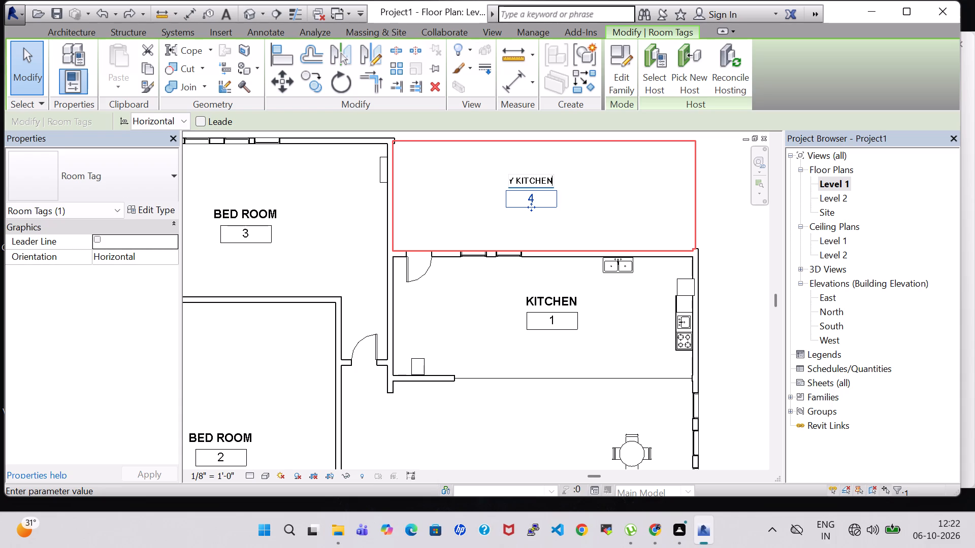
{"action": "left_click", "coordinate": [528, 199]}
Clear the room number in the DIRTY KITCHEN tag, leaving it blank.
{"action": "scroll", "coordinate": [537, 202], "scroll_direction": "up", "scroll_amount": 2}
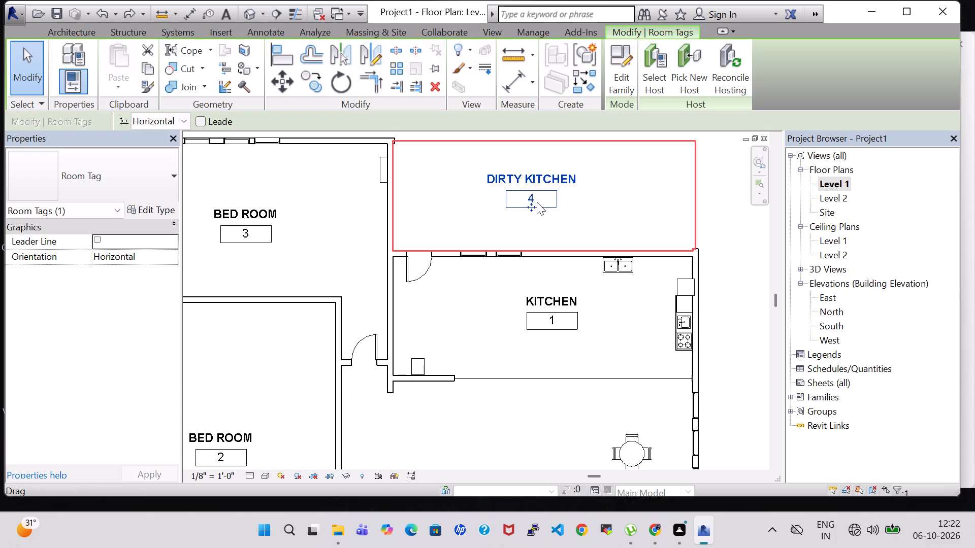
{"action": "scroll", "coordinate": [537, 202], "scroll_direction": "up", "scroll_amount": 3}
{"action": "right_click", "coordinate": [527, 189]}
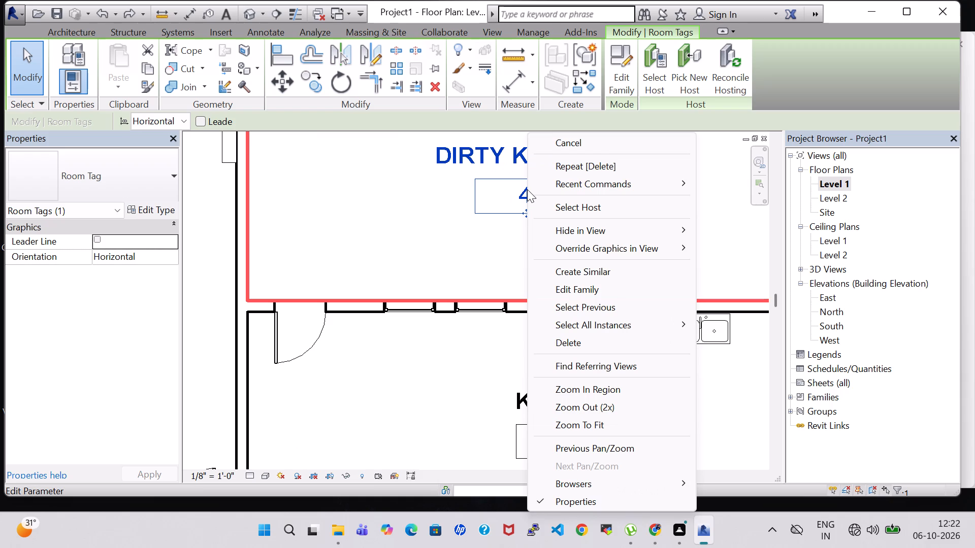
{"action": "left_click", "coordinate": [520, 200]}
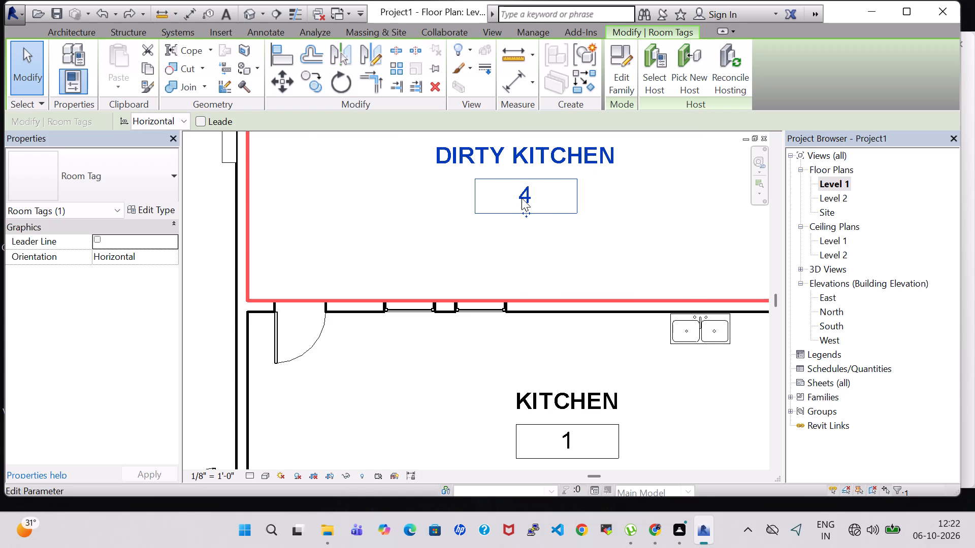
{"action": "left_click", "coordinate": [527, 194]}
{"action": "key", "text": "BackSpace"}
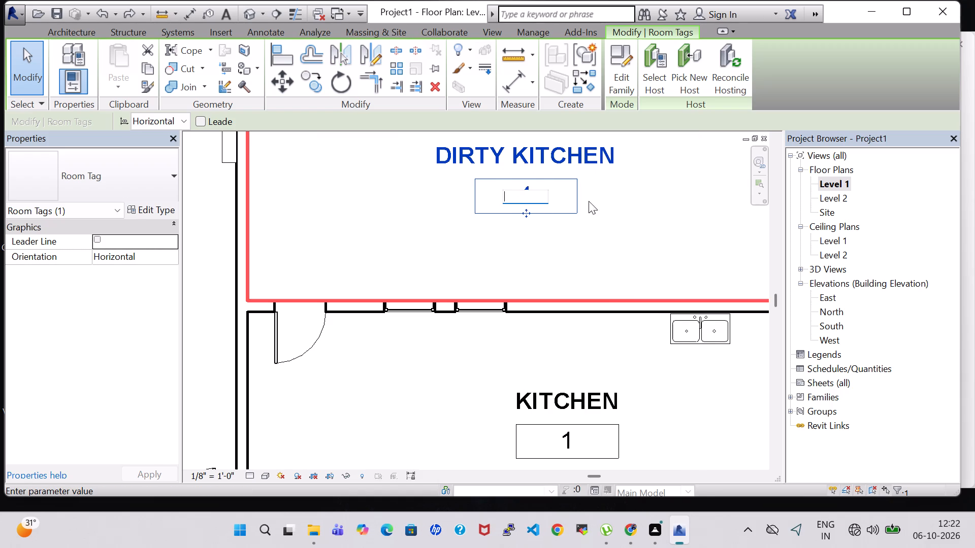
{"action": "left_click", "coordinate": [613, 233]}
{"action": "scroll", "coordinate": [634, 225], "scroll_direction": "down", "scroll_amount": 8}
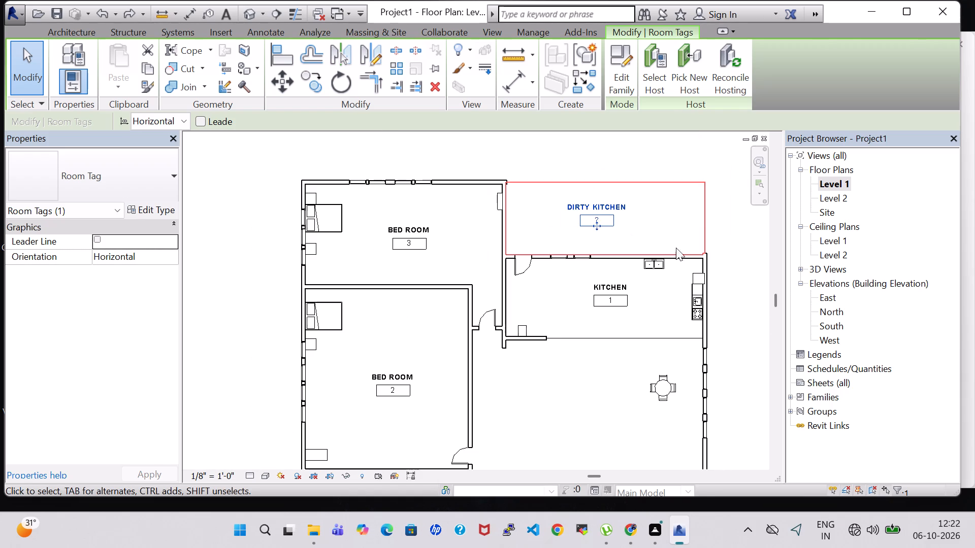
{"action": "left_click", "coordinate": [724, 254]}
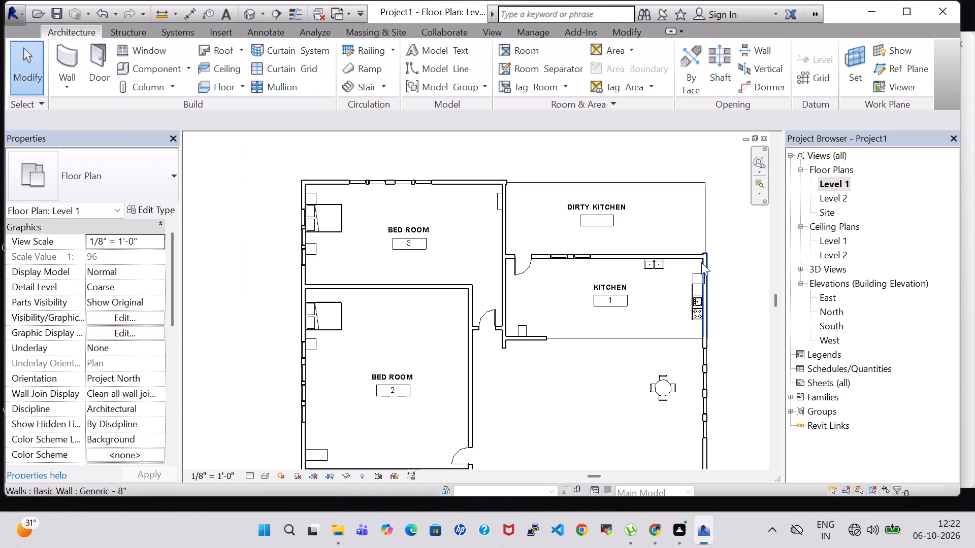
Clear the room number in the KITCHEN tag, leaving it blank.
{"action": "scroll", "coordinate": [765, 278], "scroll_direction": "down", "scroll_amount": 1}
{"action": "left_click", "coordinate": [627, 297]}
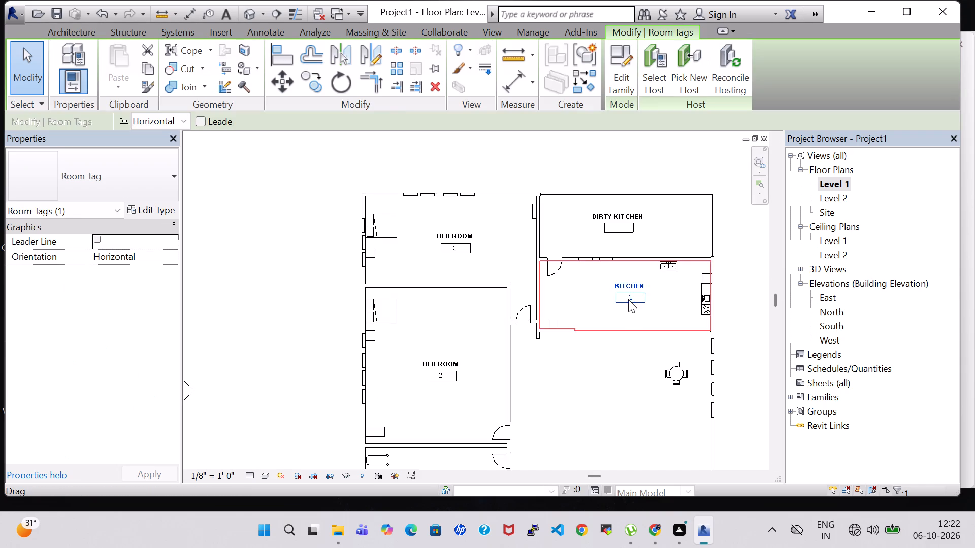
{"action": "scroll", "coordinate": [628, 299], "scroll_direction": "up", "scroll_amount": 5}
{"action": "left_click", "coordinate": [632, 295]}
{"action": "key", "text": "BackSpace"}
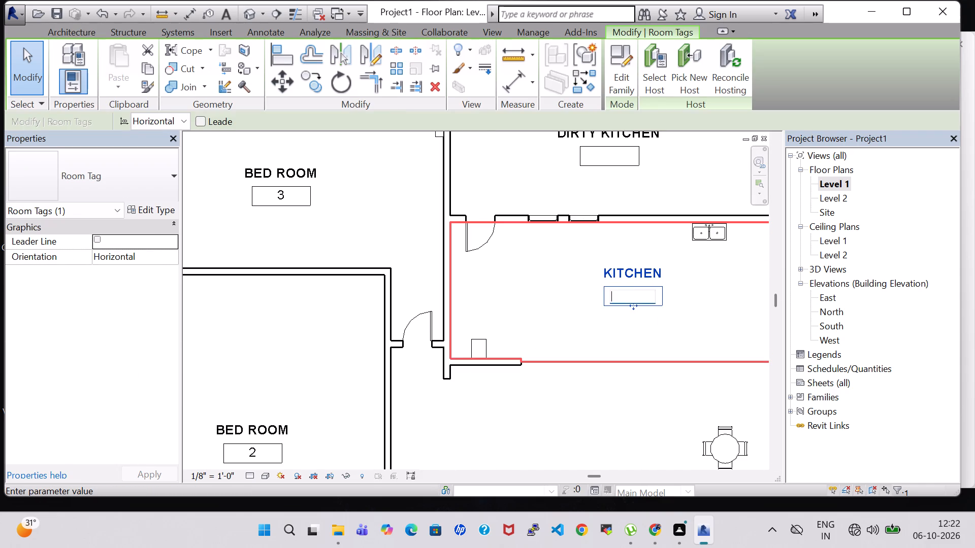
{"action": "scroll", "coordinate": [648, 289], "scroll_direction": "down", "scroll_amount": 3}
{"action": "left_click", "coordinate": [635, 372]}
{"action": "scroll", "coordinate": [635, 372], "scroll_direction": "down", "scroll_amount": 2}
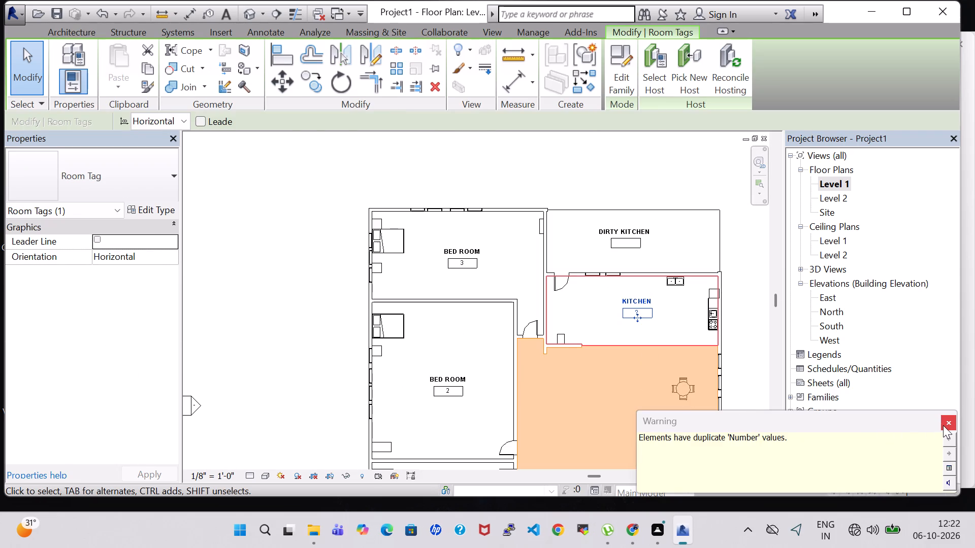
{"action": "left_click", "coordinate": [943, 425]}
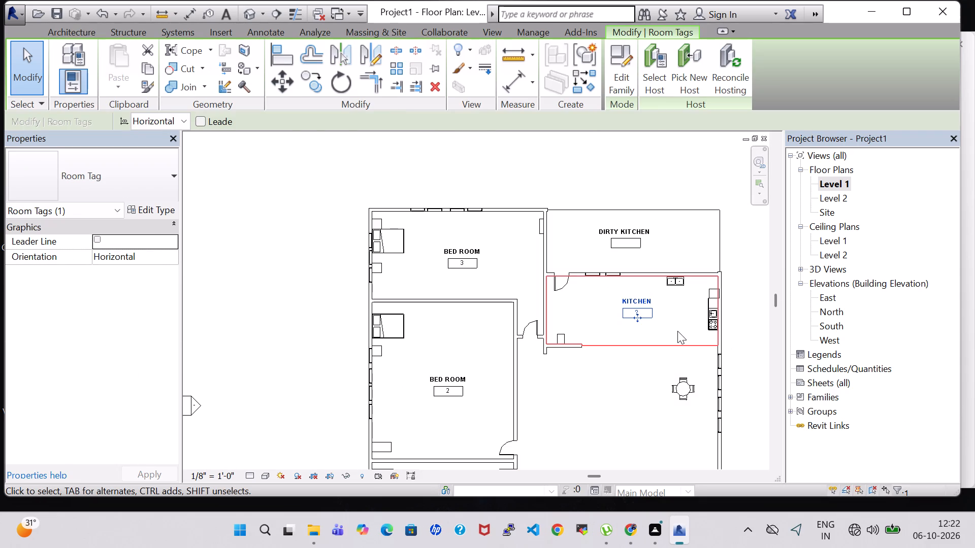
Clear the room number in the LIVING AREA tag, leaving it blank.
{"action": "scroll", "coordinate": [637, 372], "scroll_direction": "down", "scroll_amount": 3}
{"action": "middle_click_drag", "start_coordinate": [726, 389], "coordinate": [716, 211]}
{"action": "scroll", "coordinate": [726, 389], "scroll_direction": "up", "scroll_amount": 1}
{"action": "scroll", "coordinate": [663, 332], "scroll_direction": "up", "scroll_amount": 5}
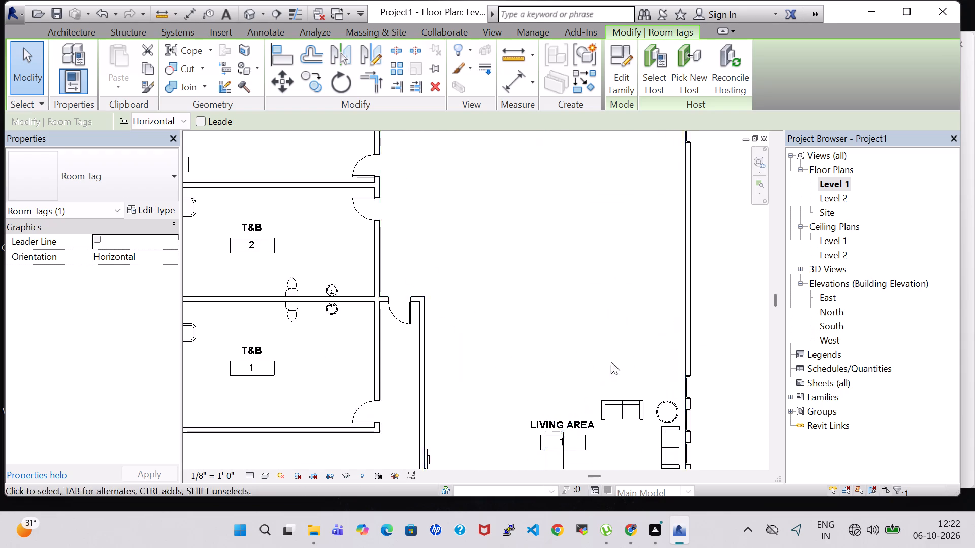
{"action": "scroll", "coordinate": [588, 467], "scroll_direction": "up", "scroll_amount": 5}
{"action": "left_click", "coordinate": [538, 417]}
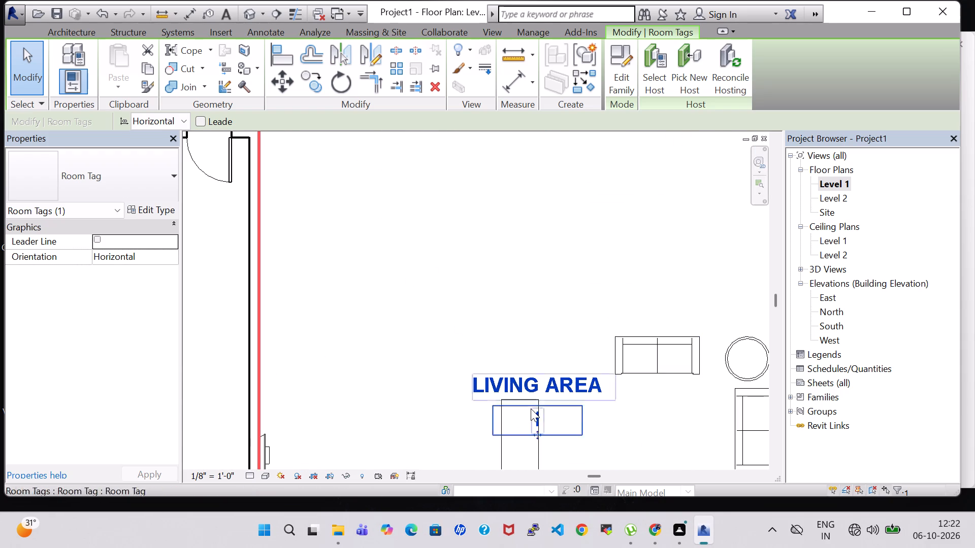
{"action": "left_click", "coordinate": [535, 417]}
{"action": "key", "text": "BackSpace"}
{"action": "left_click", "coordinate": [586, 276]}
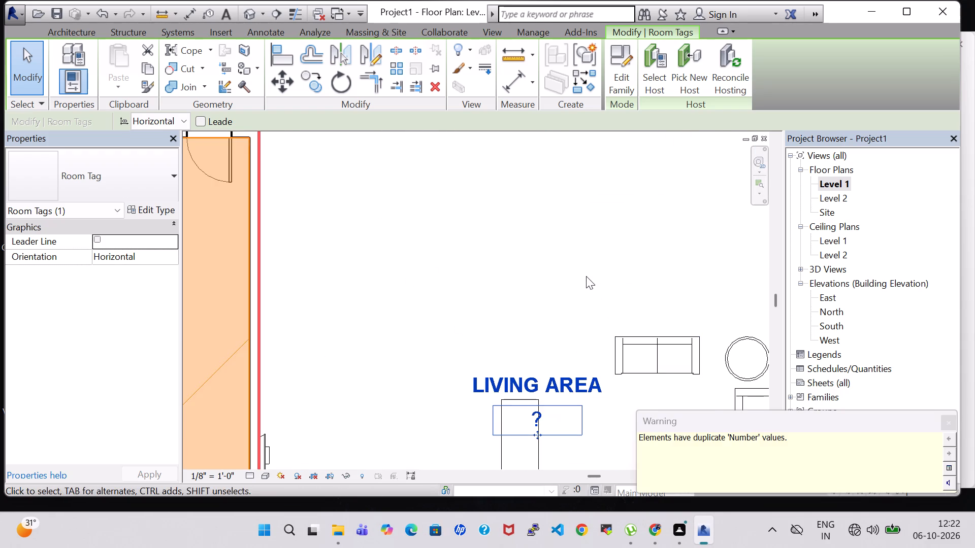
{"action": "scroll", "coordinate": [586, 276], "scroll_direction": "down", "scroll_amount": 1}
{"action": "left_click", "coordinate": [951, 418]}
Clear the room number in the PORCH tag south of the living area, leaving it blank.
{"action": "scroll", "coordinate": [747, 307], "scroll_direction": "down", "scroll_amount": 4}
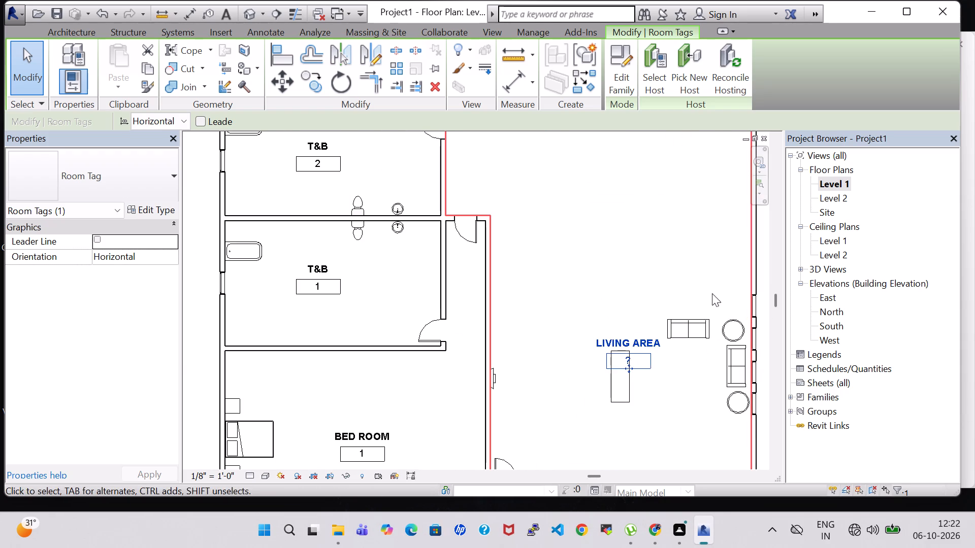
{"action": "middle_click_drag", "start_coordinate": [673, 254], "coordinate": [644, 84]}
{"action": "scroll", "coordinate": [673, 254], "scroll_direction": "up", "scroll_amount": 1}
{"action": "left_click", "coordinate": [593, 399]}
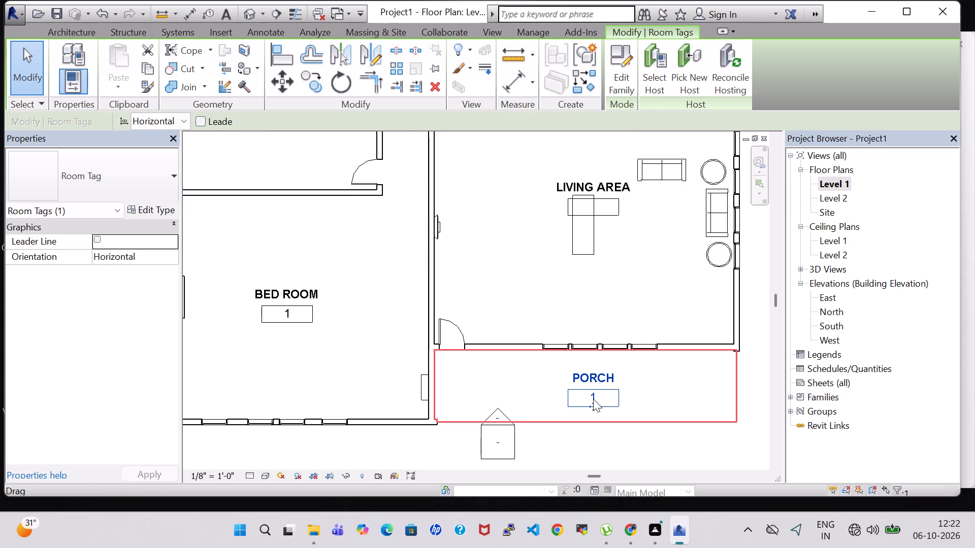
{"action": "left_click", "coordinate": [593, 399]}
{"action": "scroll", "coordinate": [590, 398], "scroll_direction": "up", "scroll_amount": 4}
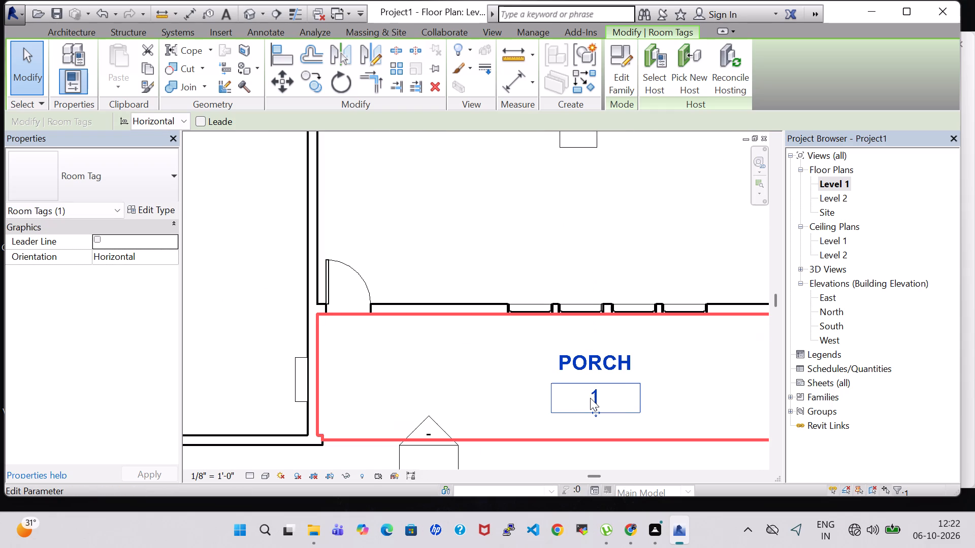
{"action": "left_click", "coordinate": [592, 398]}
{"action": "key", "text": "BackSpace"}
{"action": "left_click", "coordinate": [689, 403]}
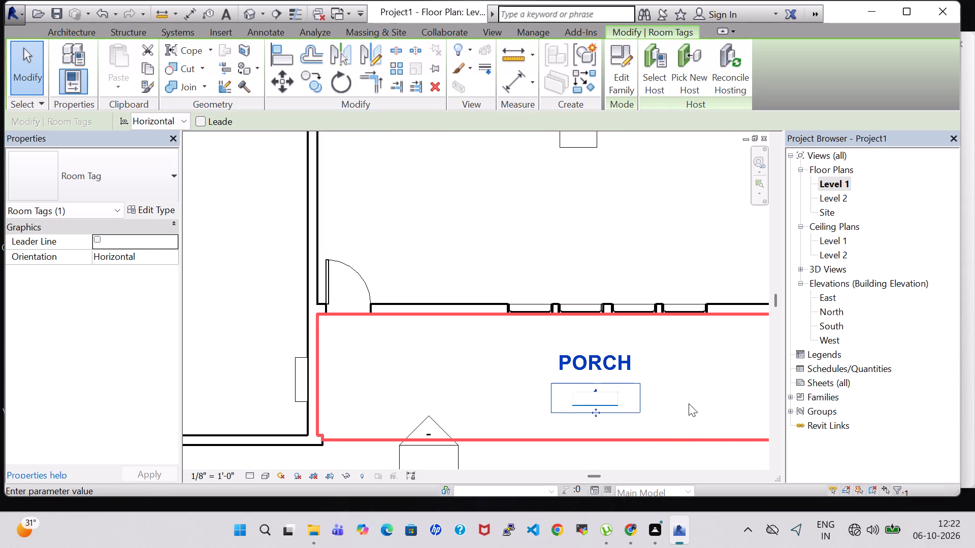
{"action": "scroll", "coordinate": [689, 399], "scroll_direction": "down", "scroll_amount": 3}
{"action": "left_click", "coordinate": [942, 423]}
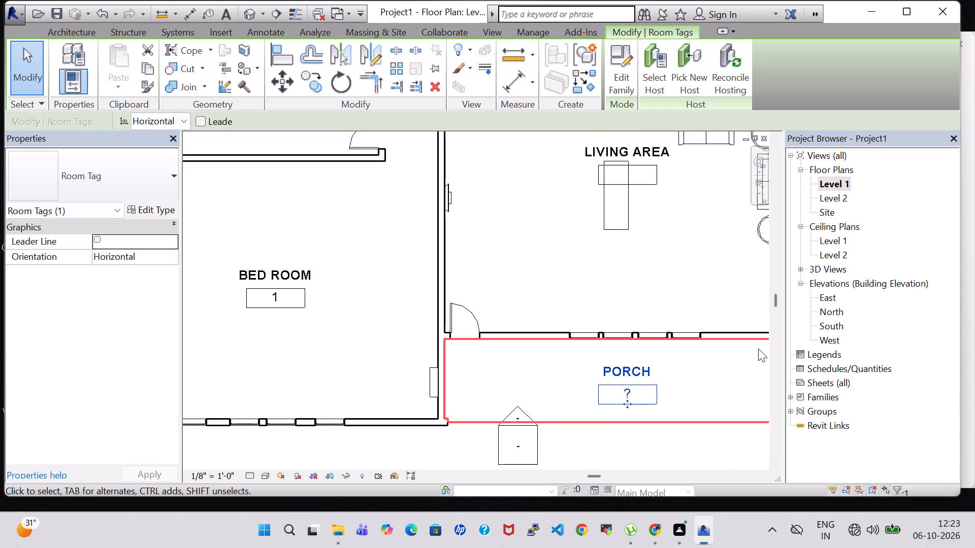
{"action": "scroll", "coordinate": [754, 349], "scroll_direction": "down", "scroll_amount": 5}
{"action": "left_click", "coordinate": [682, 427]}
Review the room tags and layout across the whole Level 1 floor plan.
{"action": "scroll", "coordinate": [788, 428], "scroll_direction": "down", "scroll_amount": 1}
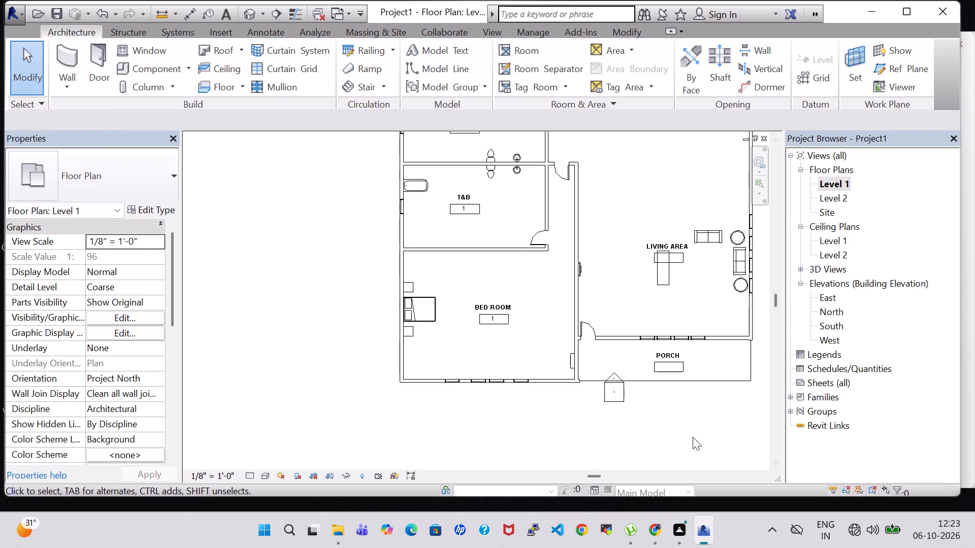
{"action": "middle_click_drag", "start_coordinate": [684, 437], "coordinate": [509, 436]}
{"action": "scroll", "coordinate": [643, 263], "scroll_direction": "down", "scroll_amount": 2}
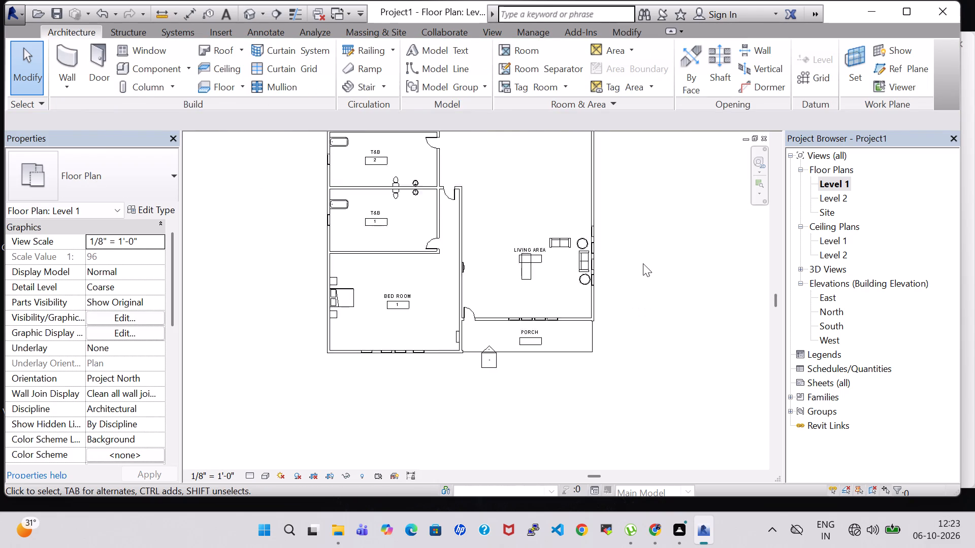
{"action": "scroll", "coordinate": [643, 263], "scroll_direction": "down", "scroll_amount": 1}
{"action": "middle_click_drag", "start_coordinate": [681, 229], "coordinate": [699, 299]}
{"action": "scroll", "coordinate": [699, 299], "scroll_direction": "down", "scroll_amount": 3}
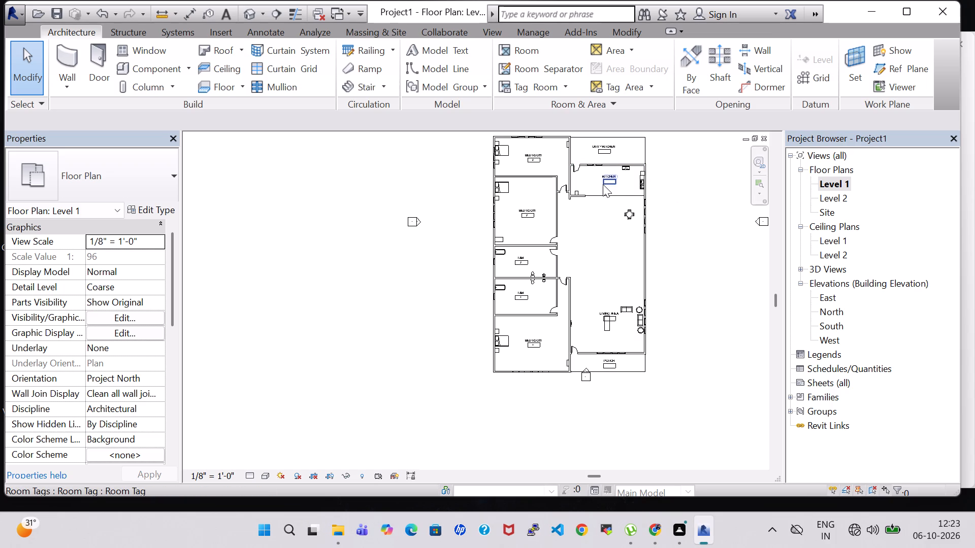
{"action": "scroll", "coordinate": [603, 184], "scroll_direction": "up", "scroll_amount": 4}
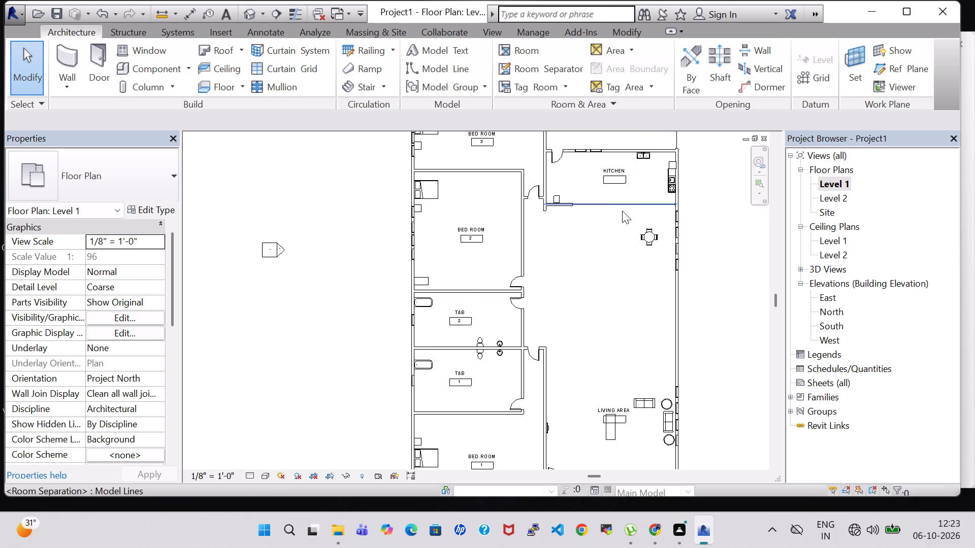
{"action": "scroll", "coordinate": [623, 212], "scroll_direction": "down", "scroll_amount": 1}
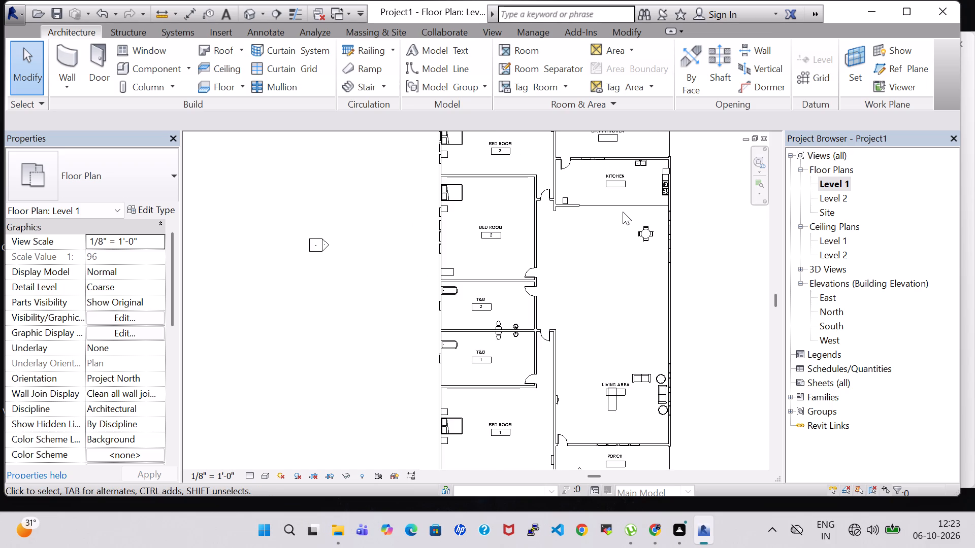
Place a room with a tag in the open area south of the kitchen, near the round dining table.
{"action": "scroll", "coordinate": [623, 212], "scroll_direction": "down", "scroll_amount": 1}
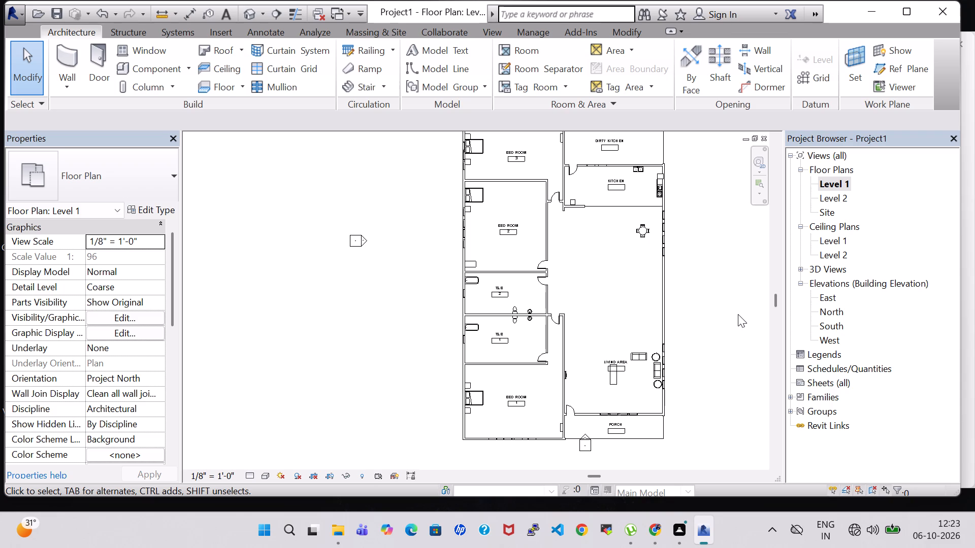
{"action": "scroll", "coordinate": [639, 265], "scroll_direction": "up", "scroll_amount": 3}
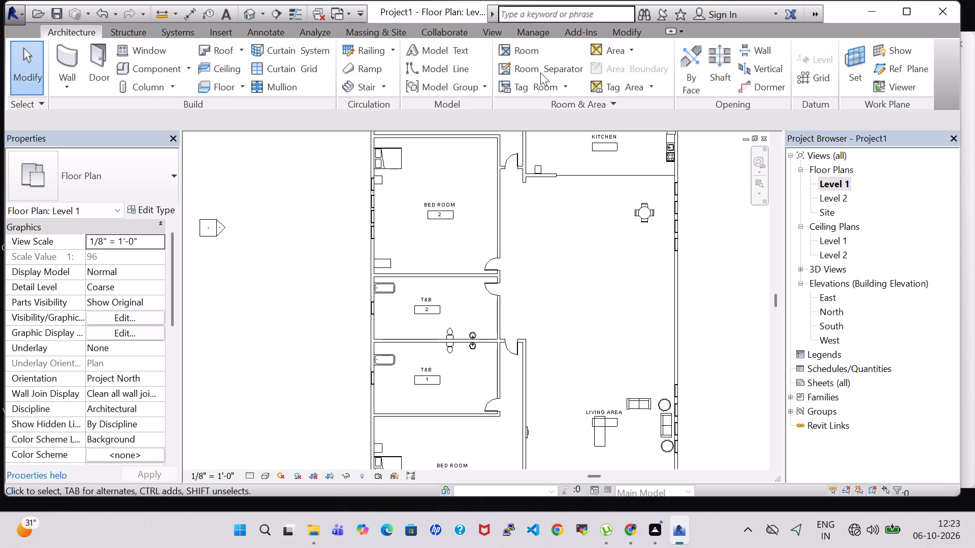
{"action": "left_click", "coordinate": [527, 51]}
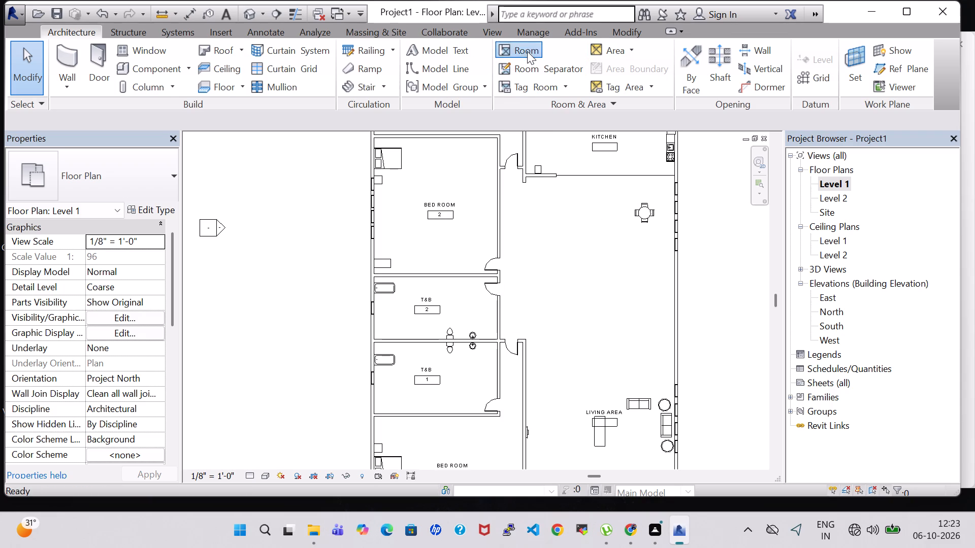
{"action": "left_click", "coordinate": [605, 226]}
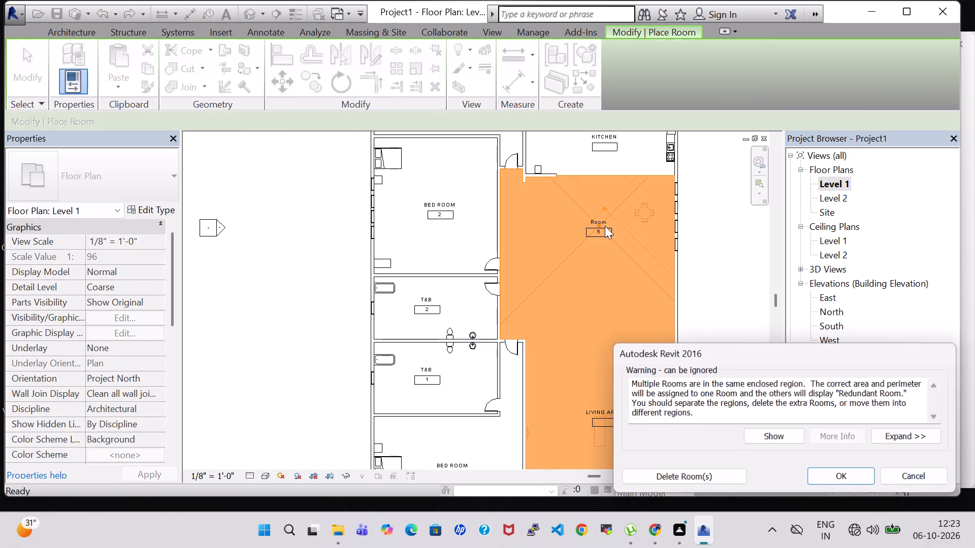
{"action": "left_click", "coordinate": [829, 470]}
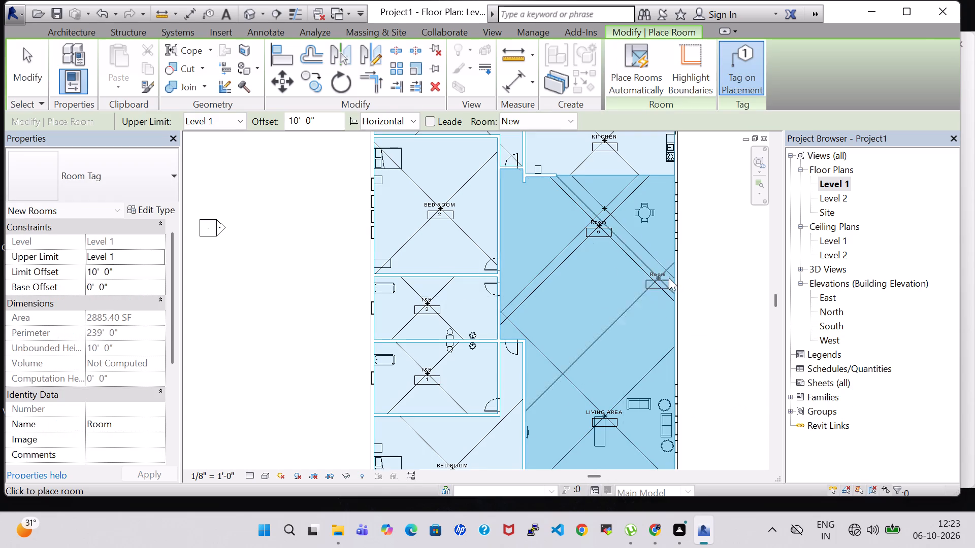
{"action": "key", "text": "Escape"}
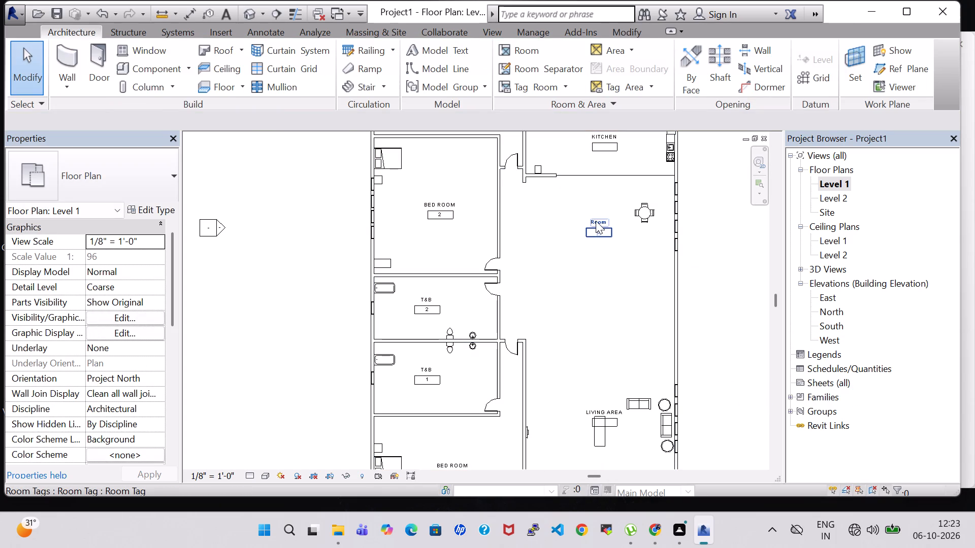
Rename the new room south of the kitchen as DINNING.
{"action": "left_click", "coordinate": [596, 221]}
{"action": "scroll", "coordinate": [596, 221], "scroll_direction": "up", "scroll_amount": 6}
{"action": "left_click", "coordinate": [612, 227]}
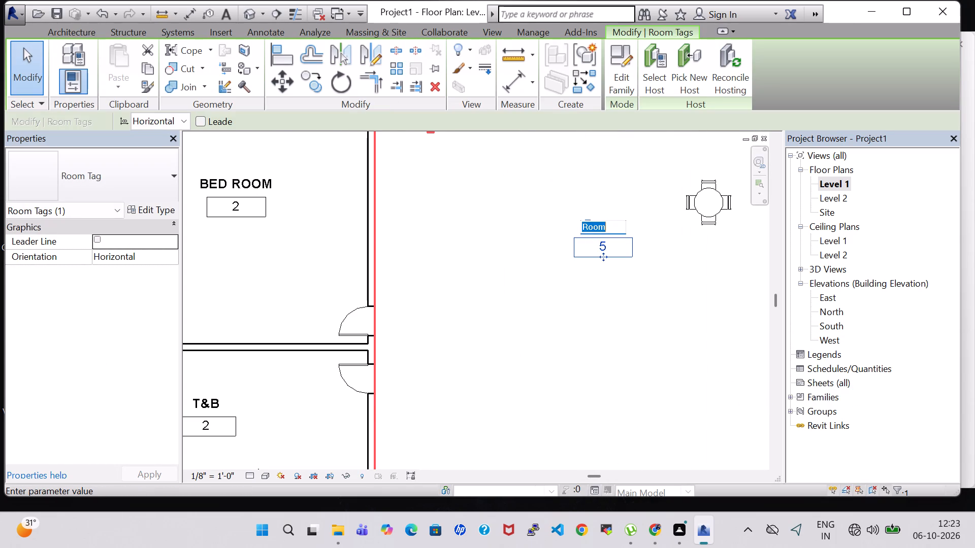
{"action": "key", "text": "BackSpace"}
{"action": "type", "text": "DINNING"}
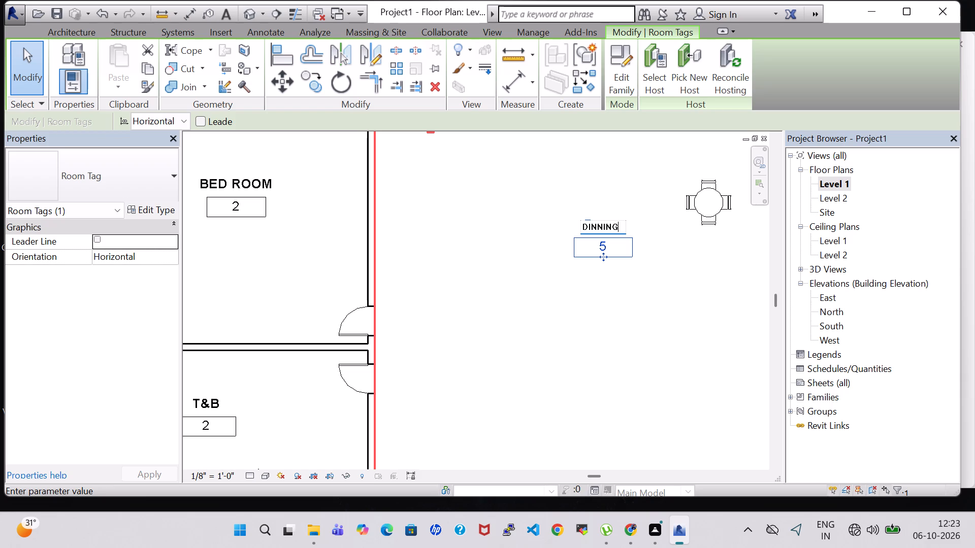
{"action": "key", "text": "Return"}
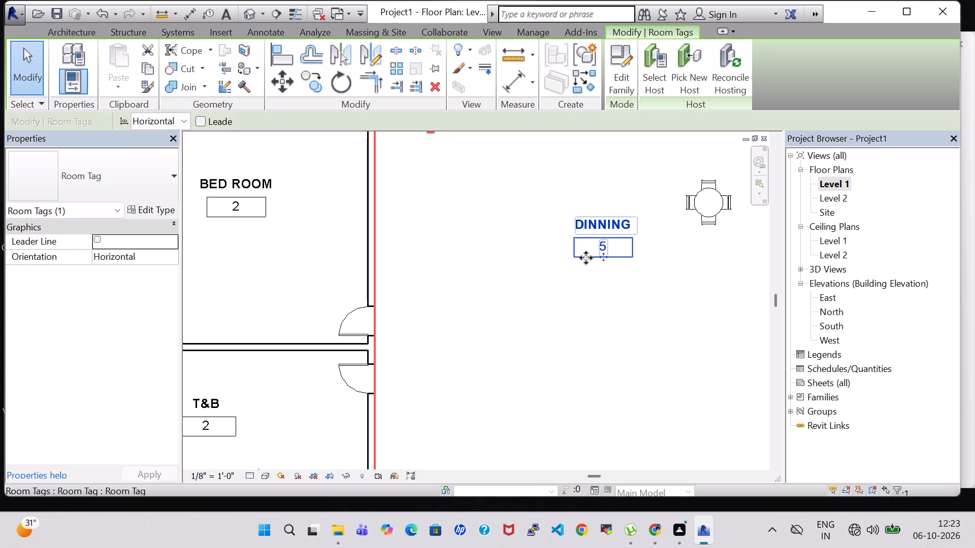
{"action": "left_click", "coordinate": [591, 259]}
{"action": "left_click", "coordinate": [618, 312]}
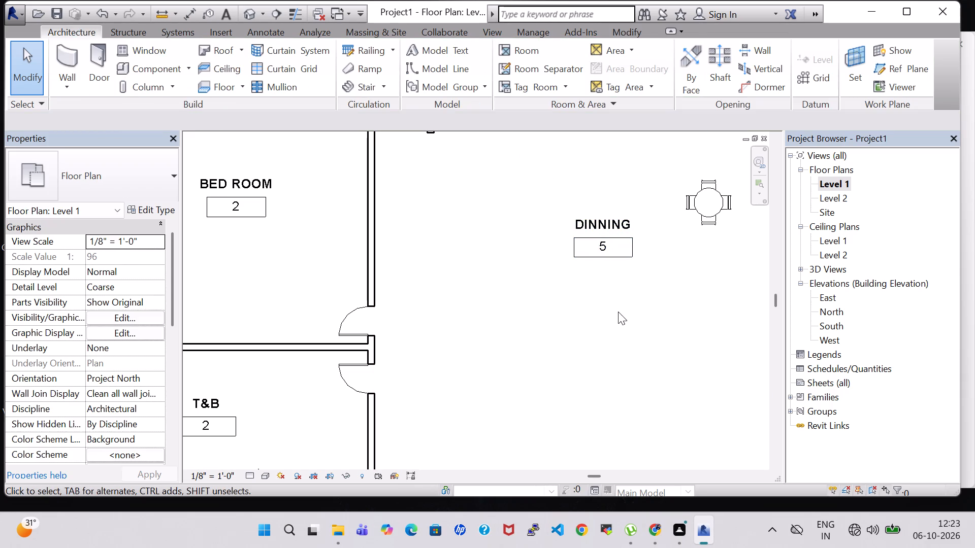
Clear the room number in the DINNING tag, leaving it blank.
{"action": "left_click", "coordinate": [604, 250]}
{"action": "left_click", "coordinate": [604, 250]}
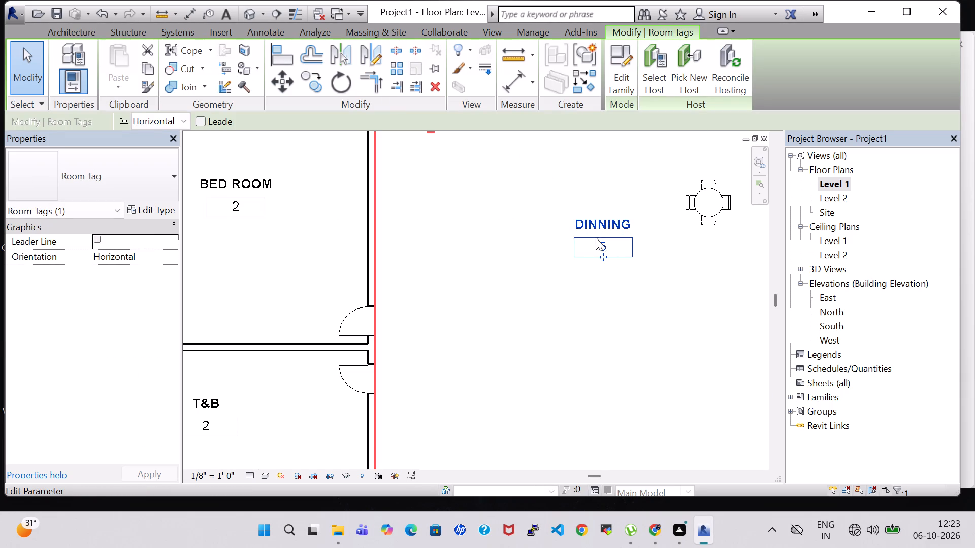
{"action": "left_click", "coordinate": [606, 247]}
{"action": "key", "text": "BackSpace"}
{"action": "left_click", "coordinate": [629, 315]}
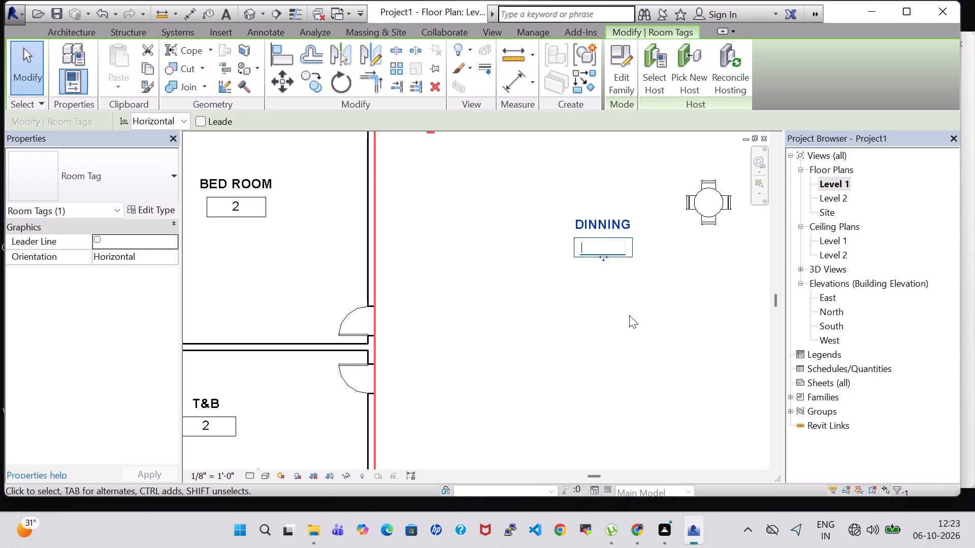
{"action": "scroll", "coordinate": [630, 315], "scroll_direction": "up", "scroll_amount": 1}
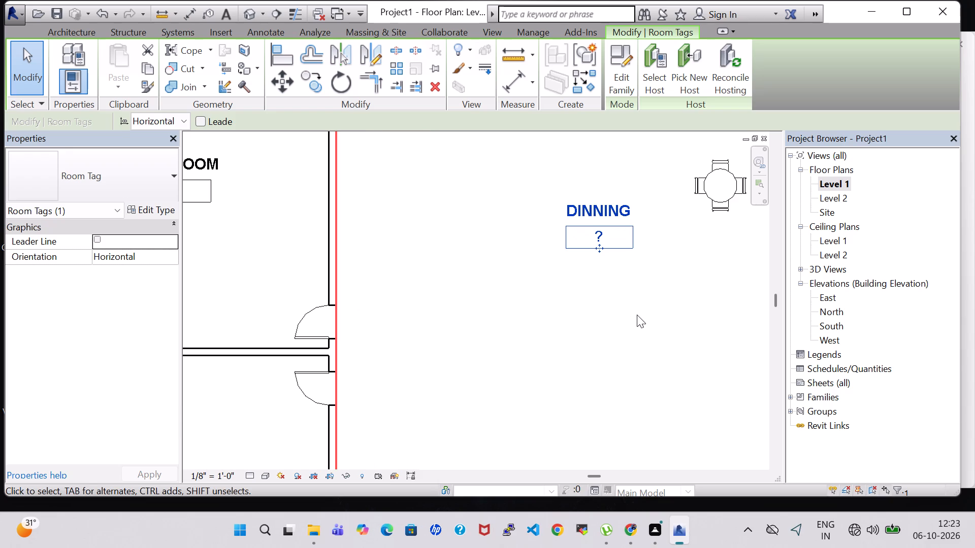
{"action": "scroll", "coordinate": [699, 294], "scroll_direction": "down", "scroll_amount": 3}
{"action": "left_click", "coordinate": [645, 335]}
{"action": "scroll", "coordinate": [645, 335], "scroll_direction": "down", "scroll_amount": 2}
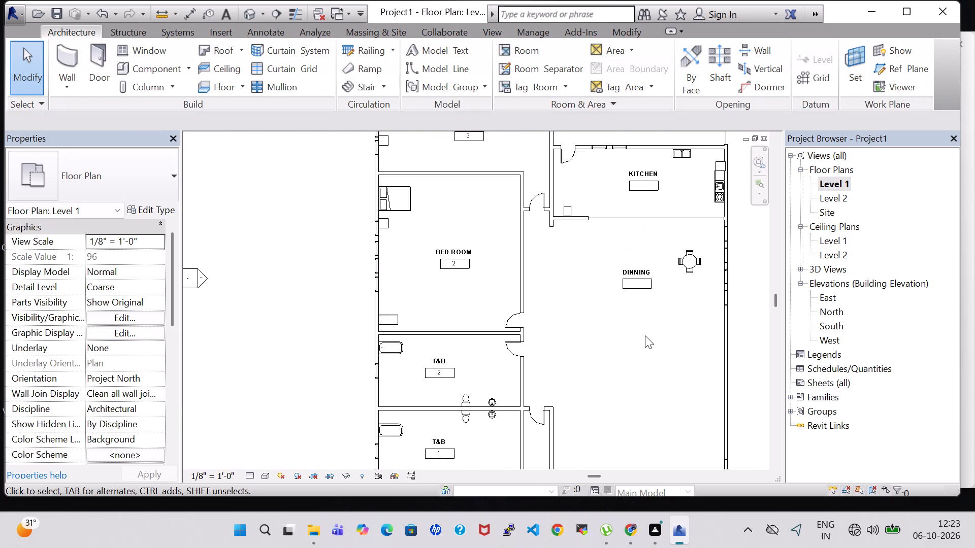
Examine the whole furnished house in the default 3D view from several angles.
{"action": "scroll", "coordinate": [645, 335], "scroll_direction": "down", "scroll_amount": 4}
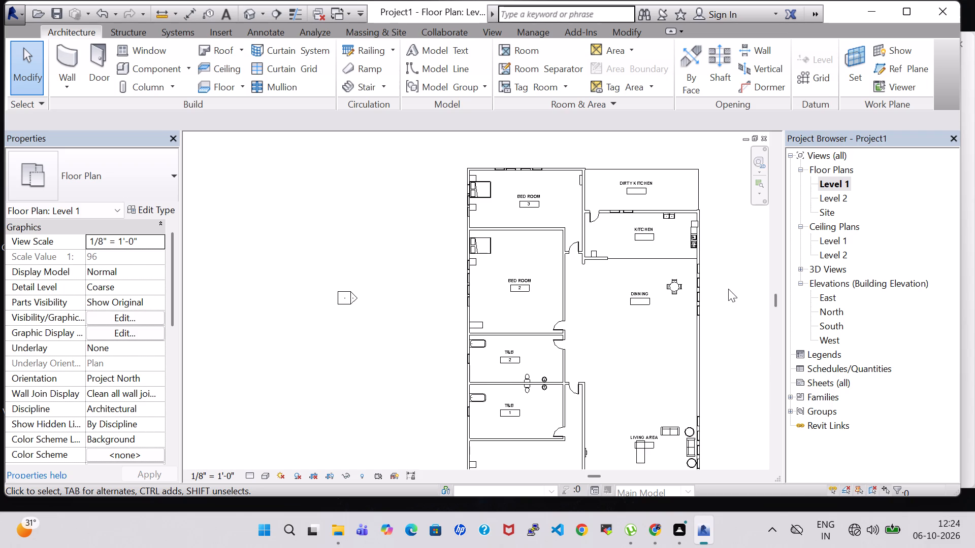
{"action": "scroll", "coordinate": [728, 289], "scroll_direction": "down", "scroll_amount": 1}
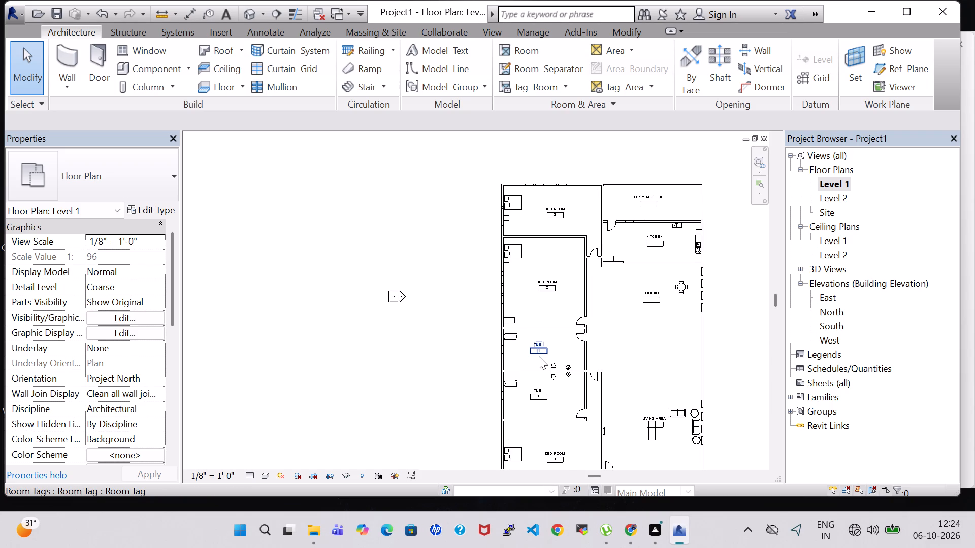
{"action": "scroll", "coordinate": [539, 356], "scroll_direction": "up", "scroll_amount": 1}
{"action": "scroll", "coordinate": [690, 314], "scroll_direction": "up", "scroll_amount": 1}
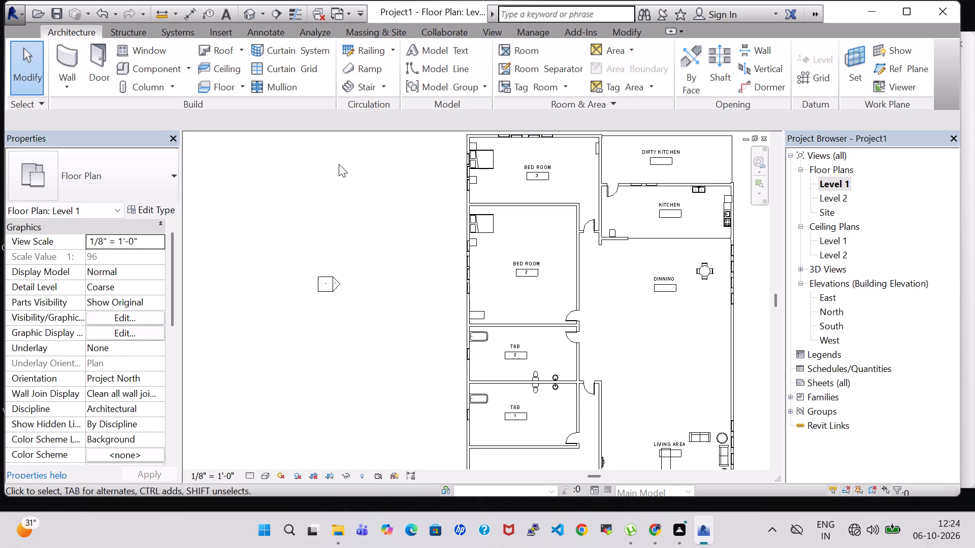
{"action": "left_click", "coordinate": [253, 15]}
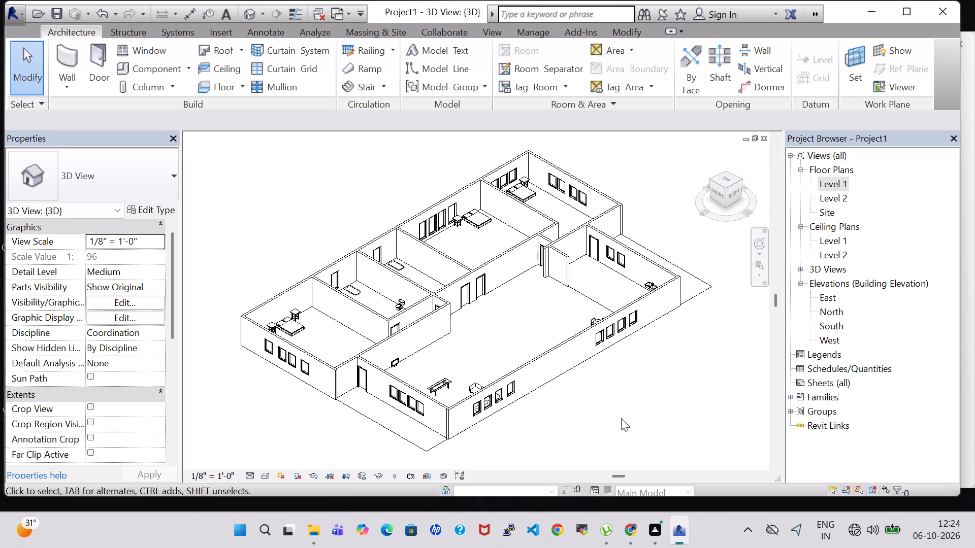
{"action": "left_click_drag", "start_coordinate": [624, 420], "coordinate": [558, 419]}
{"action": "middle_click_drag", "start_coordinate": [624, 420], "coordinate": [558, 419]}
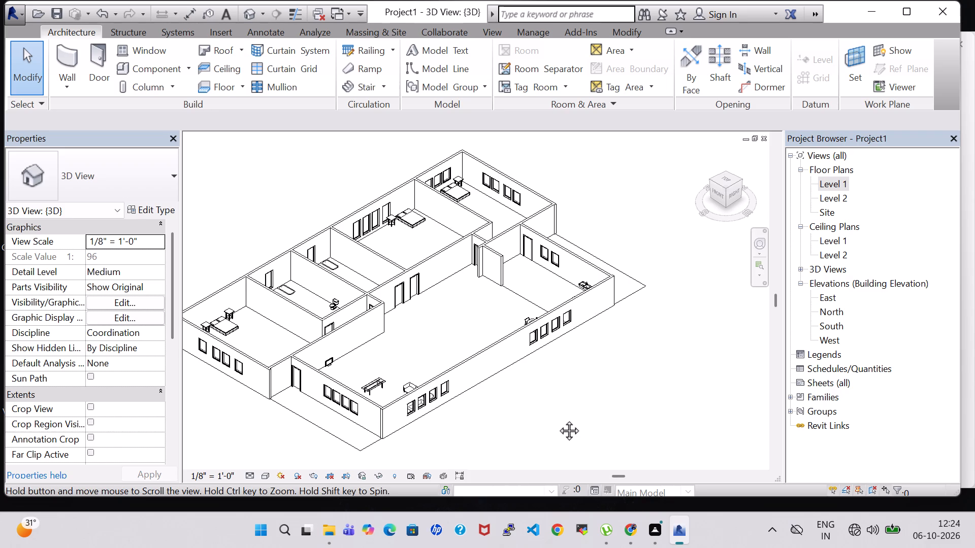
{"action": "middle_click_drag", "start_coordinate": [558, 419], "coordinate": [617, 412]}
{"action": "left_click_drag", "start_coordinate": [558, 419], "coordinate": [617, 412]}
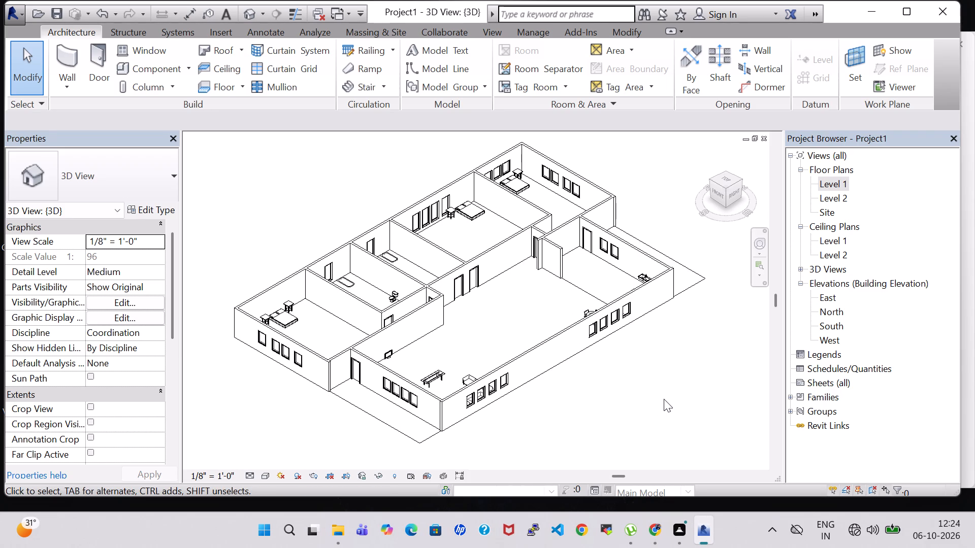
{"action": "middle_click_drag", "start_coordinate": [664, 399], "coordinate": [595, 403], "text": "shift"}
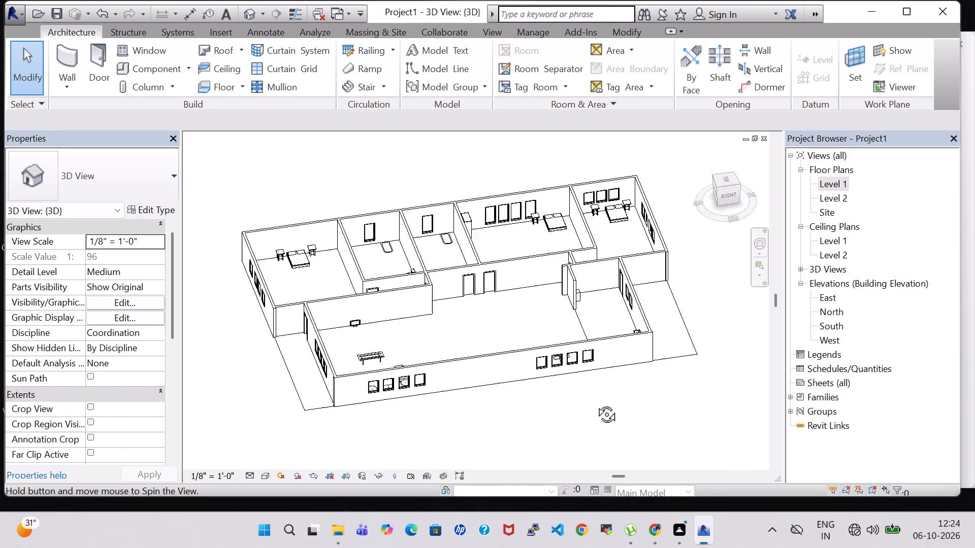
{"action": "middle_click_drag", "start_coordinate": [595, 403], "coordinate": [602, 361], "text": "shift"}
{"action": "middle_click", "coordinate": [639, 326], "text": "shift"}
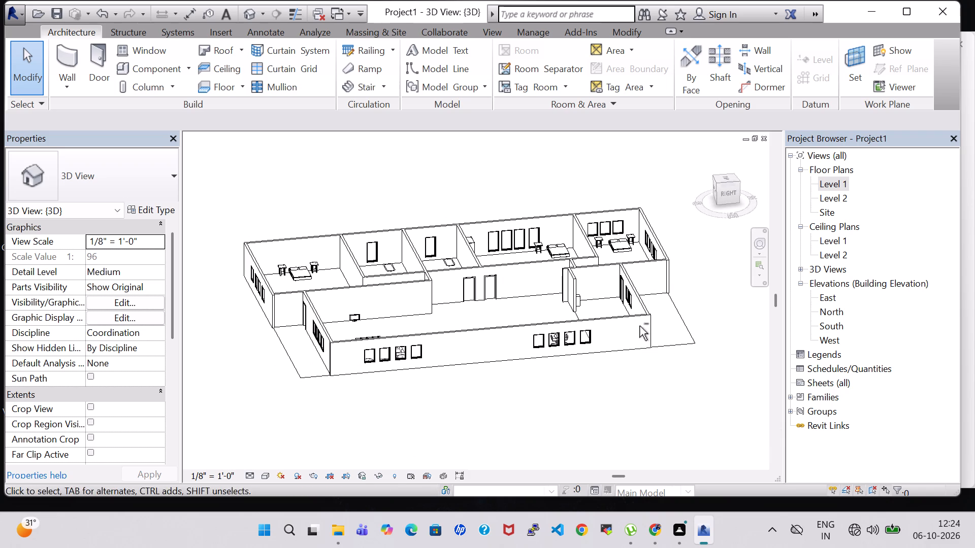
{"action": "middle_click_drag", "start_coordinate": [568, 384], "coordinate": [766, 396], "text": "shift"}
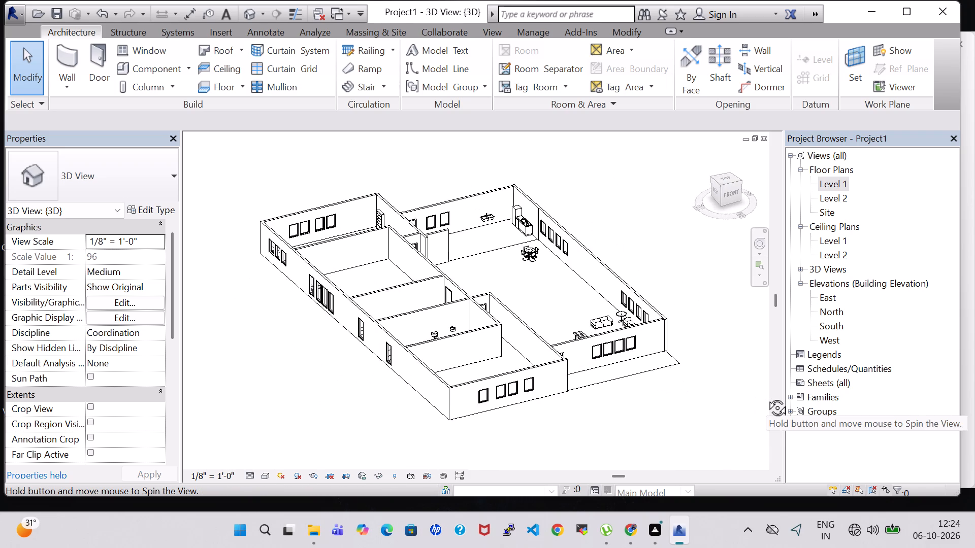
{"action": "middle_click_drag", "start_coordinate": [766, 396], "coordinate": [724, 464], "text": "shift"}
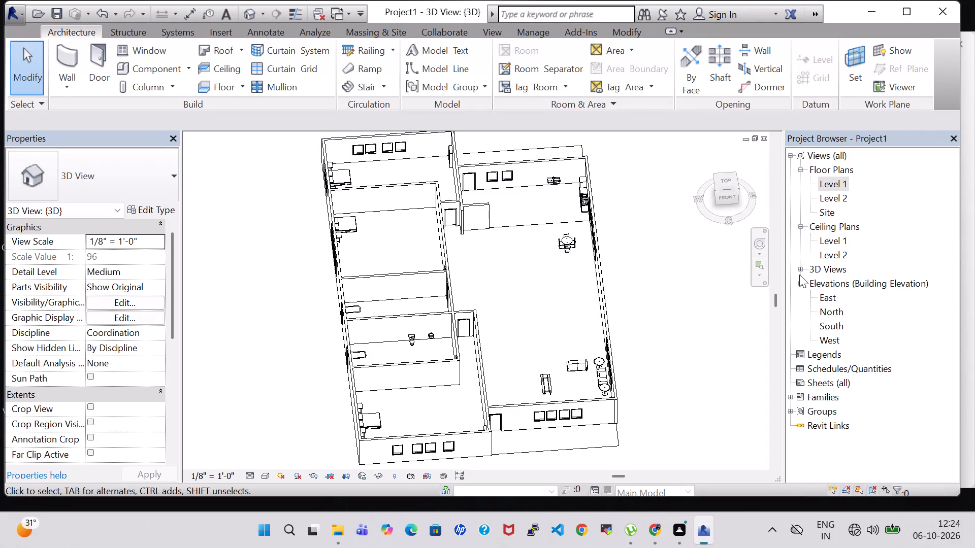
In the Level 1 floor plan, nudge the living area's northern sofa farther north, to a vertical offset of about 11'-6".
{"action": "double_click", "coordinate": [839, 178]}
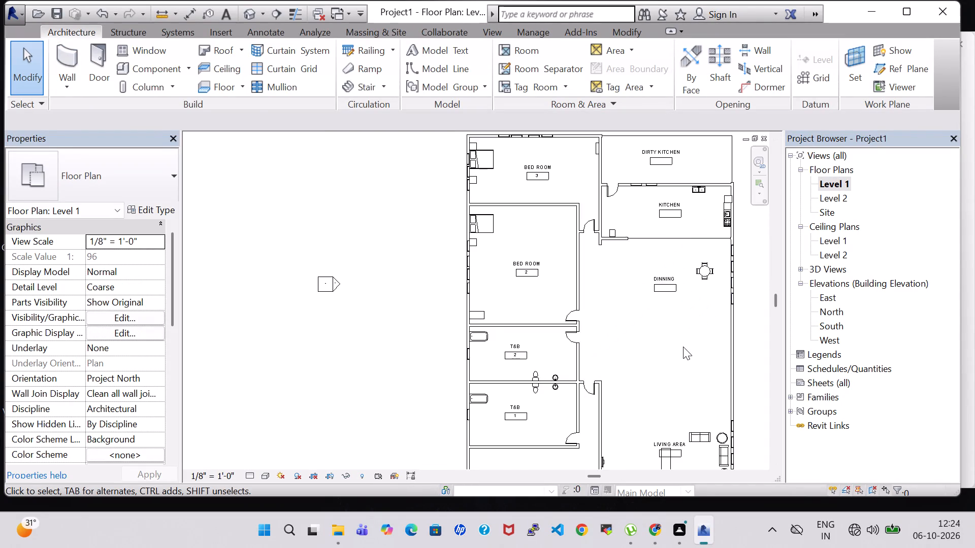
{"action": "scroll", "coordinate": [683, 347], "scroll_direction": "down", "scroll_amount": 2}
{"action": "scroll", "coordinate": [689, 416], "scroll_direction": "up", "scroll_amount": 5}
{"action": "scroll", "coordinate": [697, 337], "scroll_direction": "up", "scroll_amount": 4}
{"action": "middle_click_drag", "start_coordinate": [697, 337], "coordinate": [693, 93]}
{"action": "scroll", "coordinate": [693, 110], "scroll_direction": "up", "scroll_amount": 1}
{"action": "scroll", "coordinate": [688, 268], "scroll_direction": "down", "scroll_amount": 1}
{"action": "middle_click_drag", "start_coordinate": [687, 292], "coordinate": [675, 294]}
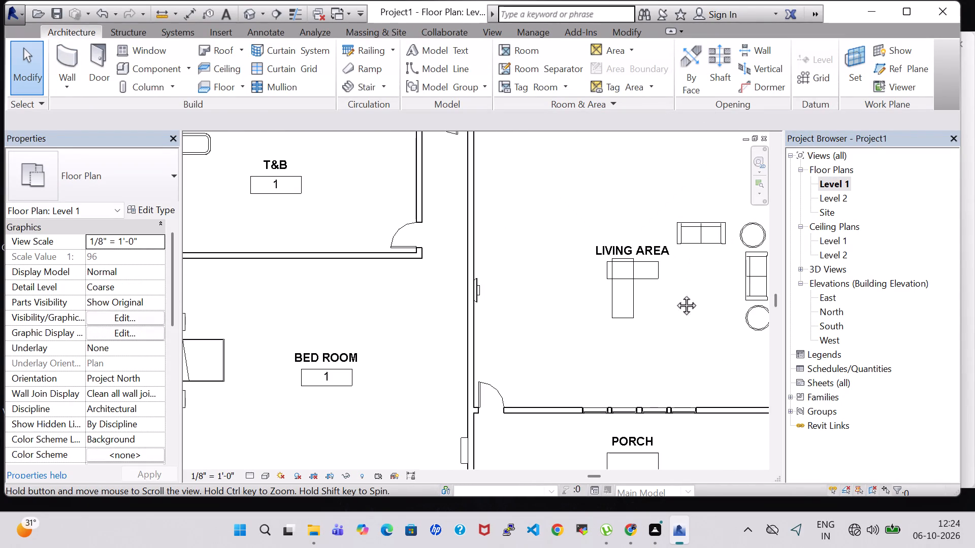
{"action": "middle_click_drag", "start_coordinate": [675, 294], "coordinate": [579, 295]}
{"action": "left_click", "coordinate": [584, 230]}
{"action": "key", "text": "Up"}
{"action": "key", "text": "Up"}
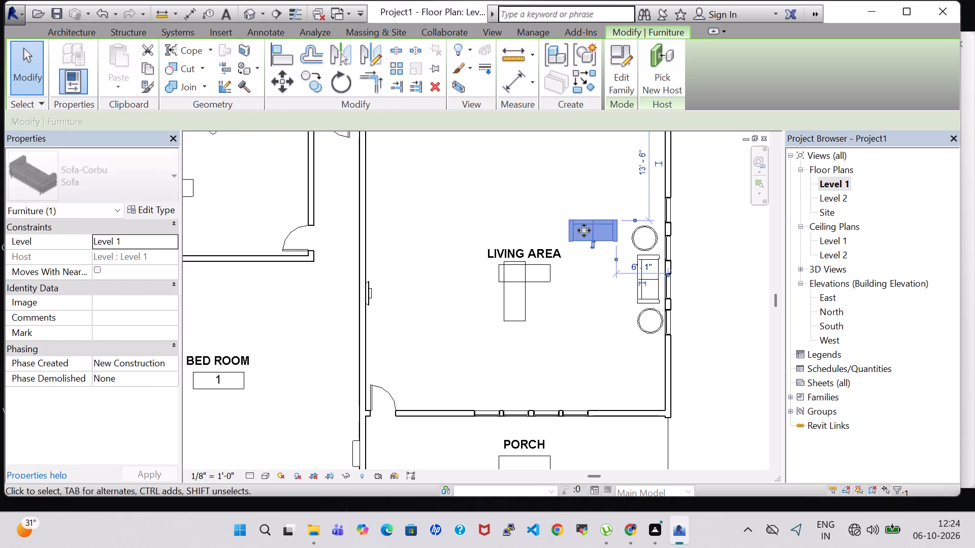
{"action": "key", "text": "Up"}
{"action": "key", "text": "Up"}
{"action": "key", "text": "Up"}
{"action": "key", "text": "Up"}
{"action": "key", "text": "Up"}
{"action": "key", "text": "Up"}
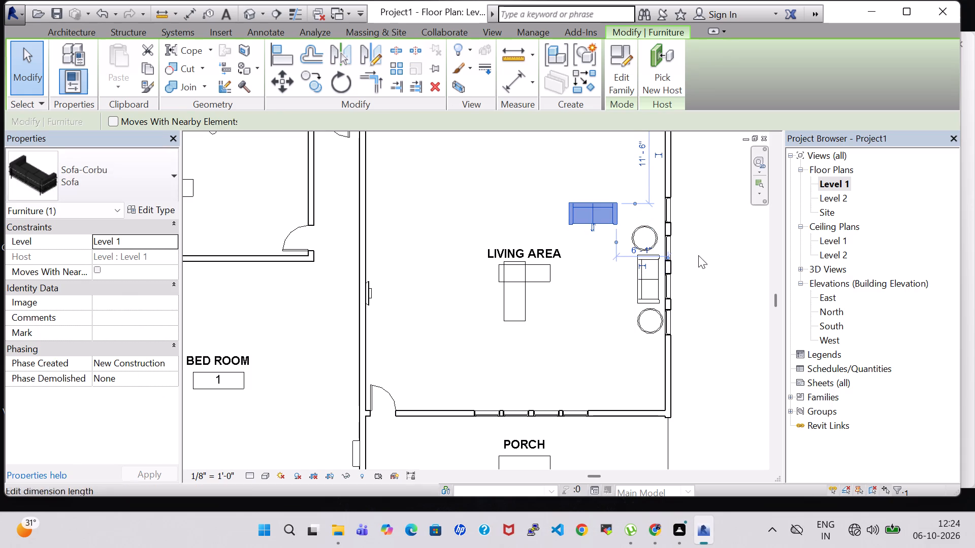
Nudge the northern round table in the living area north and slightly east, to about 2'-5" from the east wall.
{"action": "left_click", "coordinate": [638, 232]}
{"action": "key", "text": "Up"}
{"action": "key", "text": "Up"}
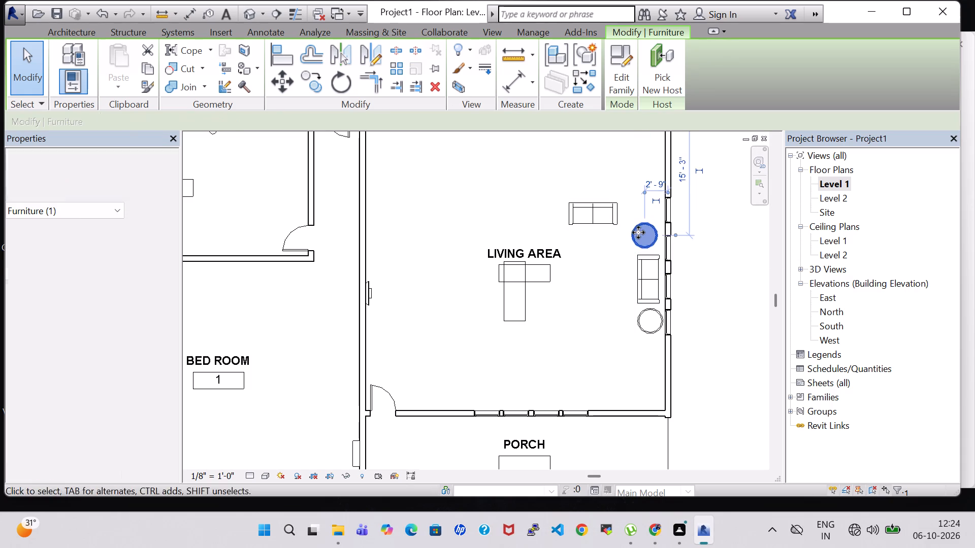
{"action": "key", "text": "Up"}
{"action": "key", "text": "Right"}
{"action": "key", "text": "Up"}
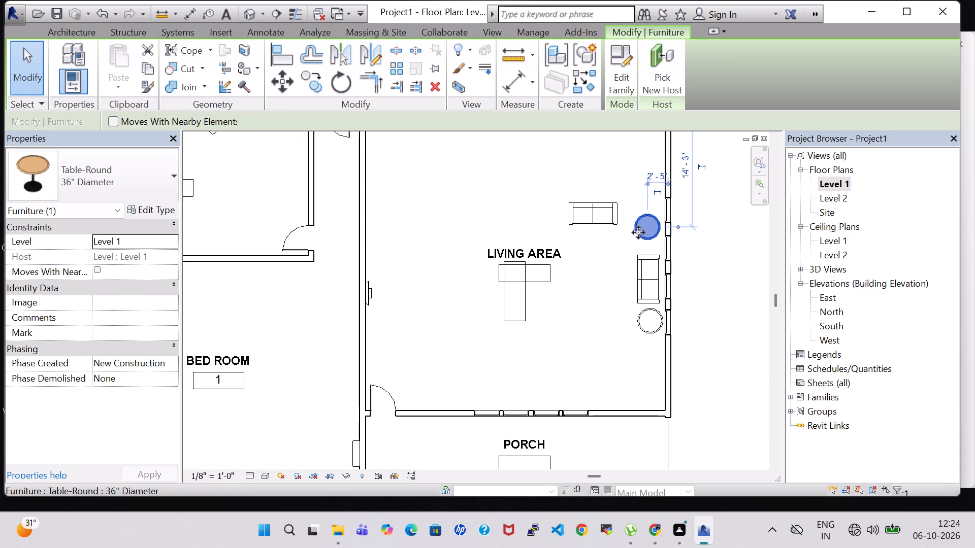
Nudge the southern round table in the living area south and slightly west, to about 2'-5" from the east wall.
{"action": "left_click", "coordinate": [647, 327]}
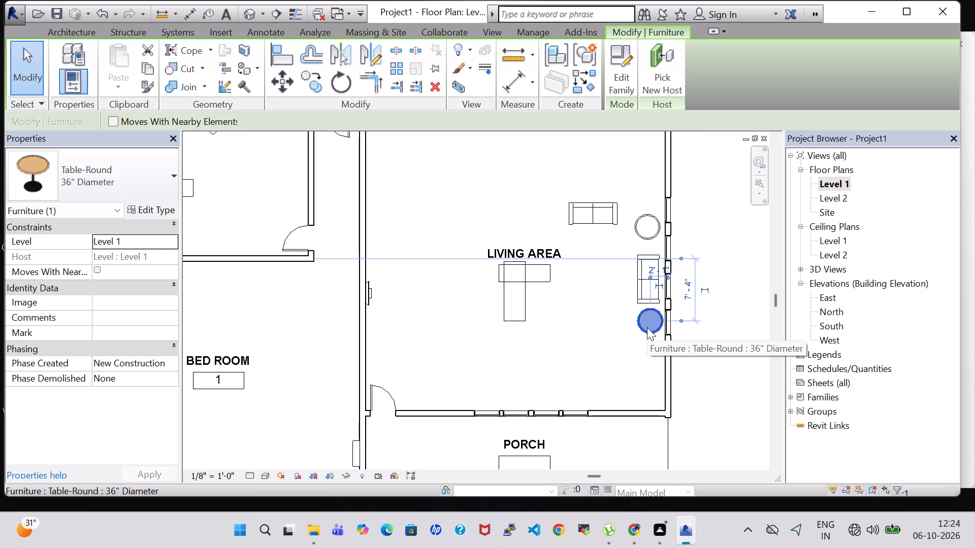
{"action": "key", "text": "Down"}
{"action": "key", "text": "Down"}
{"action": "key", "text": "Down"}
{"action": "key", "text": "Left"}
{"action": "key", "text": "Left"}
{"action": "key", "text": "Down"}
{"action": "key", "text": "Down"}
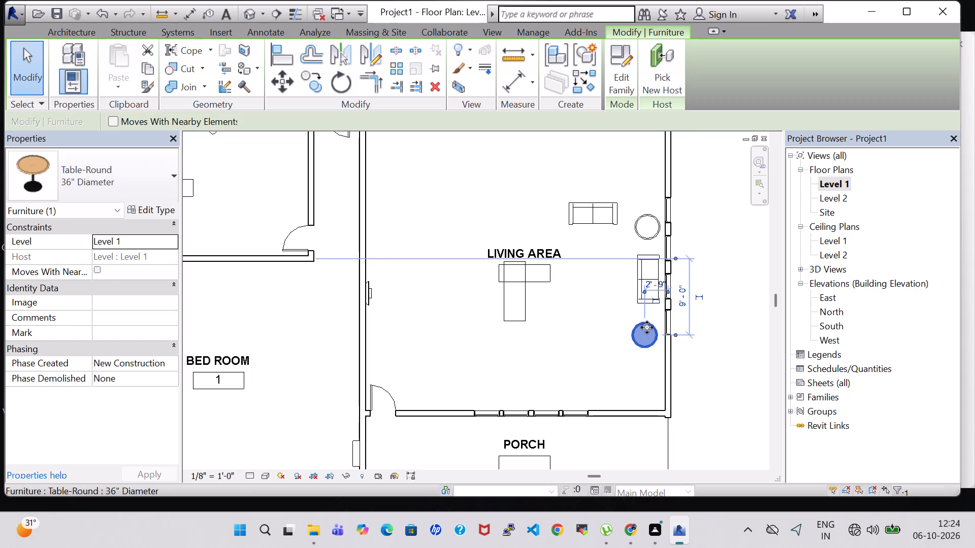
{"action": "key", "text": "Right"}
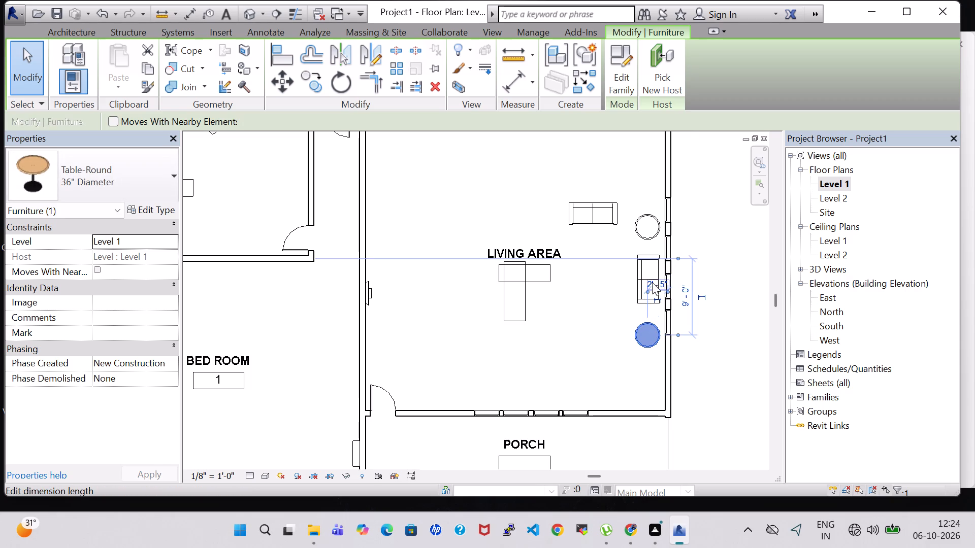
Nudge the sofa between the two round tables west, to about 32'-2" from the living area's west wall.
{"action": "left_click", "coordinate": [637, 270]}
{"action": "key", "text": "Left"}
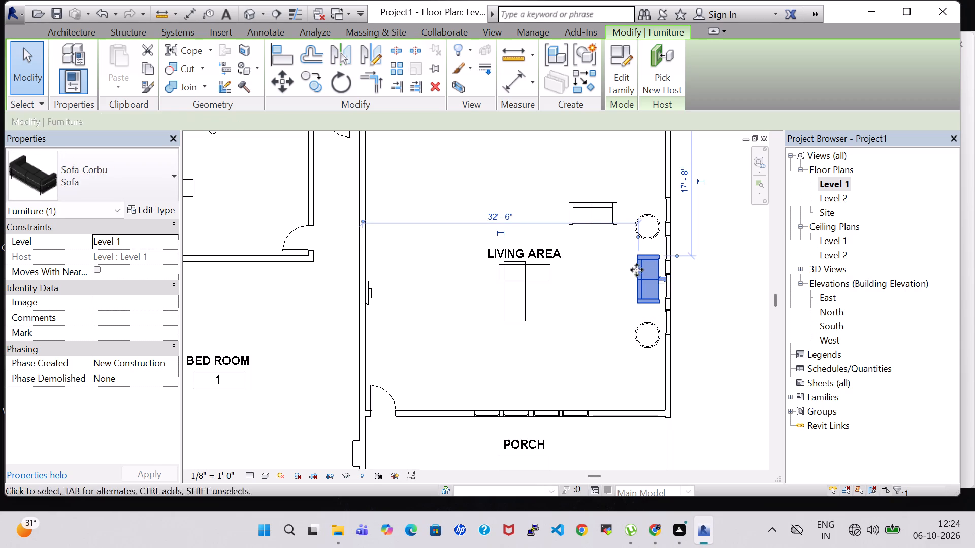
Nudge the rectangular table in the middle of the living area slightly north, to a vertical offset of about 3'-6".
{"action": "left_click", "coordinate": [503, 318]}
{"action": "key", "text": "Up"}
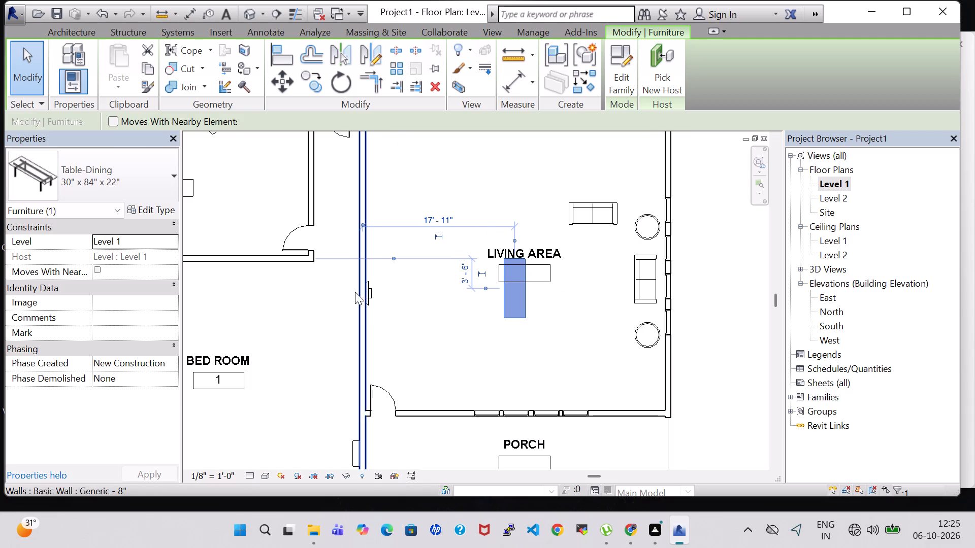
Nudge the flat-screen TV north along the living area's west wall.
{"action": "scroll", "coordinate": [370, 289], "scroll_direction": "up", "scroll_amount": 6}
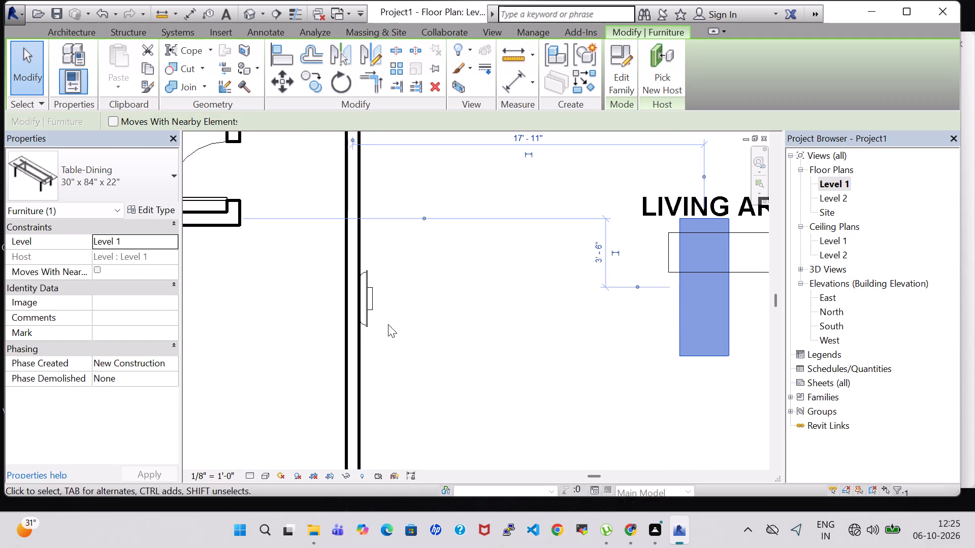
{"action": "left_click", "coordinate": [374, 304]}
{"action": "key", "text": "Up"}
{"action": "key", "text": "Up"}
{"action": "key", "text": "Up"}
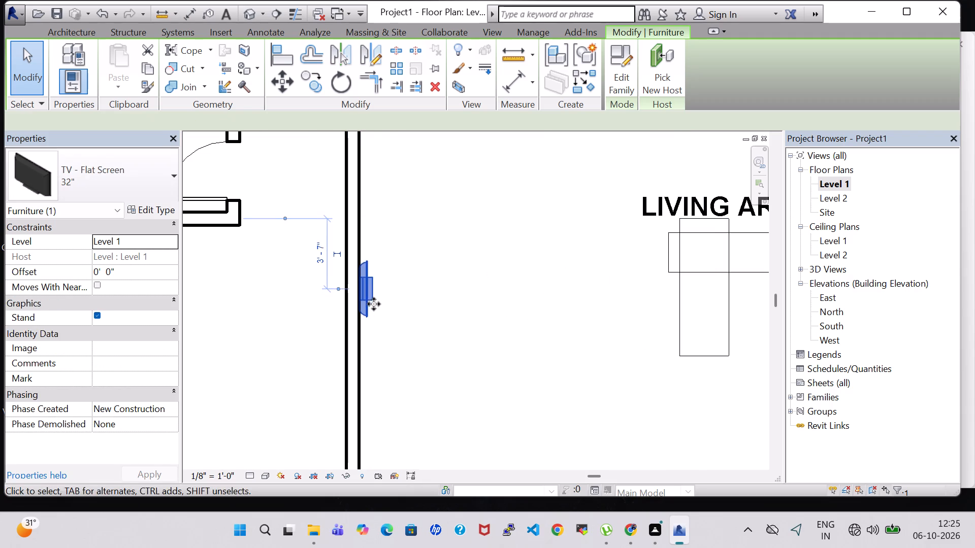
{"action": "key", "text": "Up"}
{"action": "key", "text": "Up"}
{"action": "key", "text": "Up"}
{"action": "key", "text": "Up"}
{"action": "left_click", "coordinate": [452, 371]}
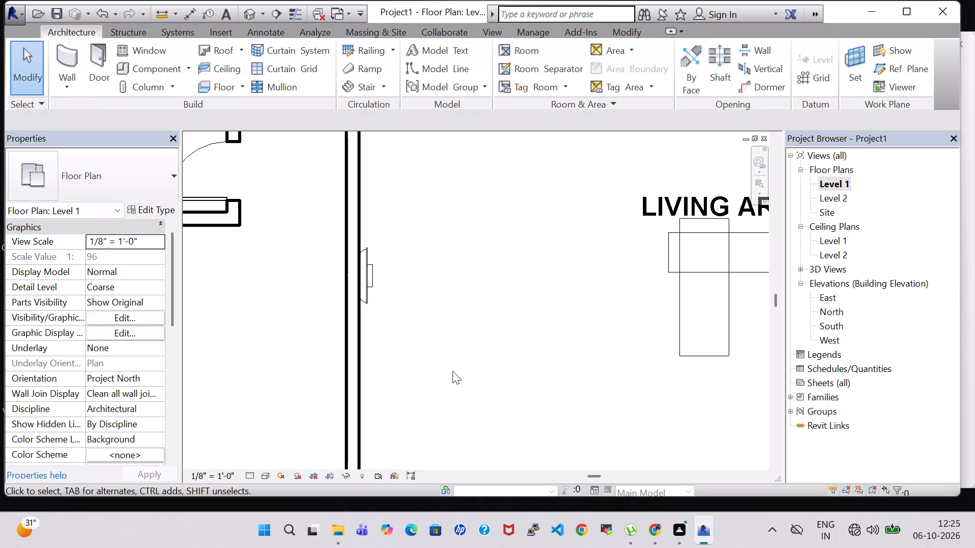
{"action": "scroll", "coordinate": [478, 360], "scroll_direction": "down", "scroll_amount": 8}
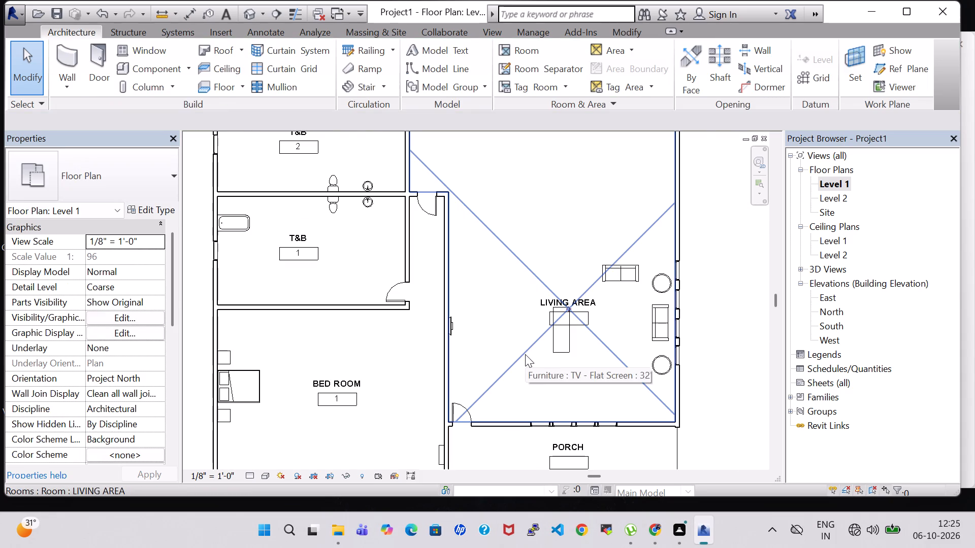
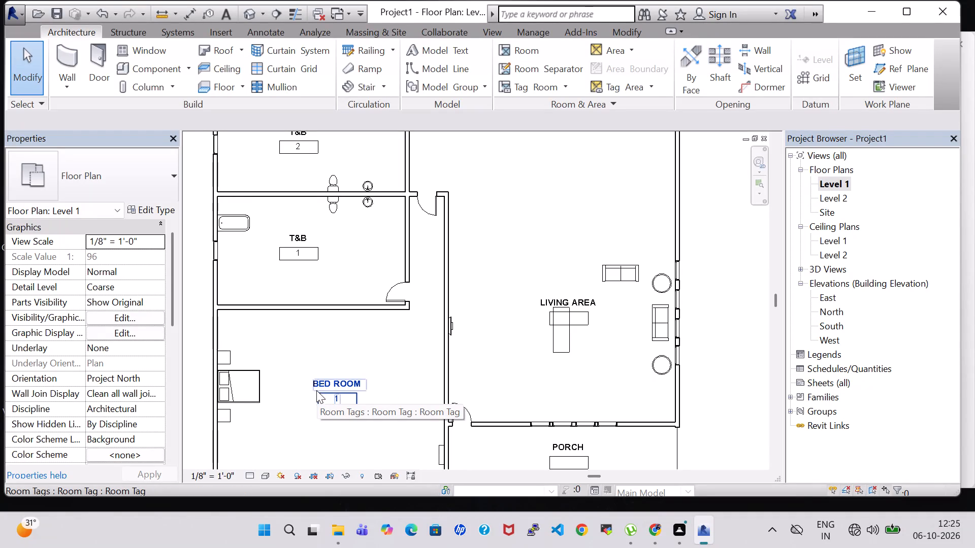
Nudge the round dining table with chairs away from the exterior window wall and slightly toward the kitchen.
{"action": "scroll", "coordinate": [338, 320], "scroll_direction": "down", "scroll_amount": 2}
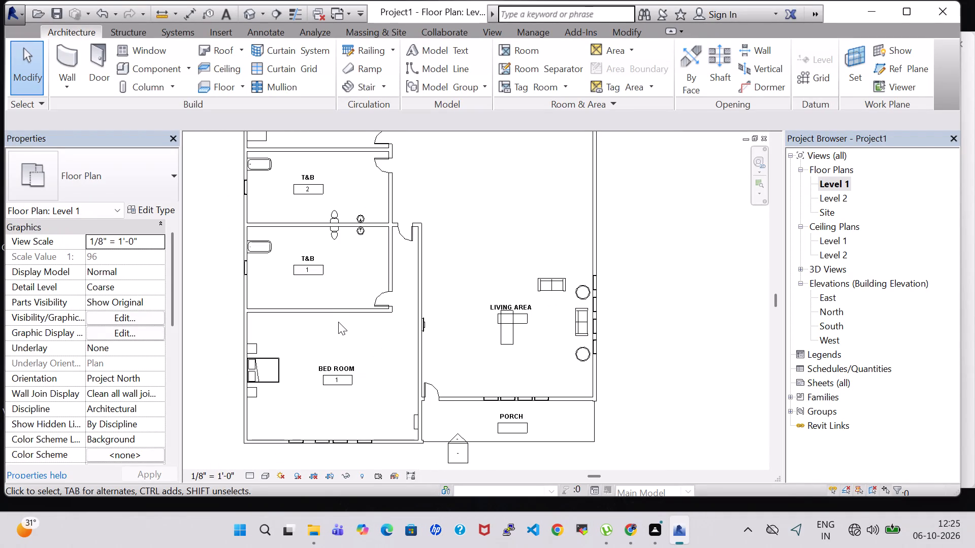
{"action": "scroll", "coordinate": [338, 322], "scroll_direction": "down", "scroll_amount": 1}
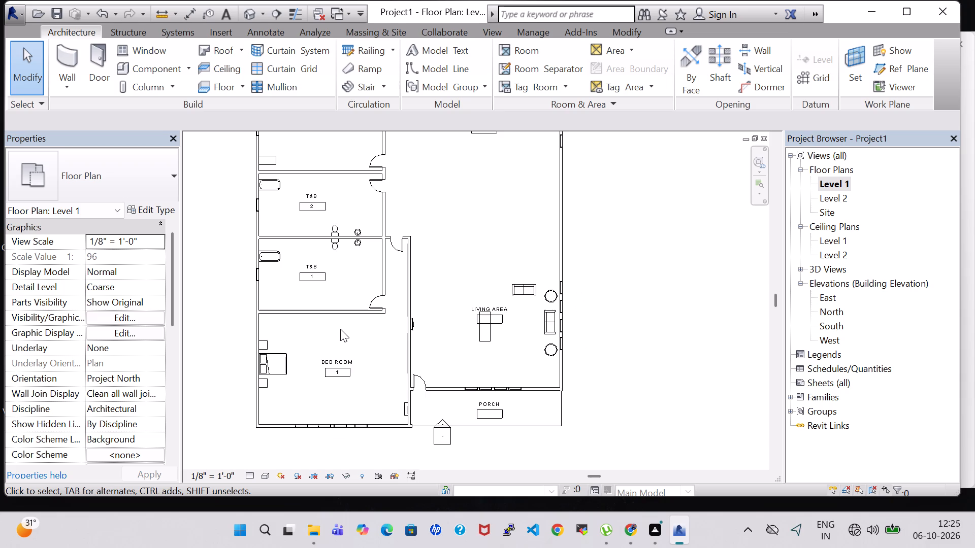
{"action": "middle_click_drag", "start_coordinate": [340, 329], "coordinate": [330, 423]}
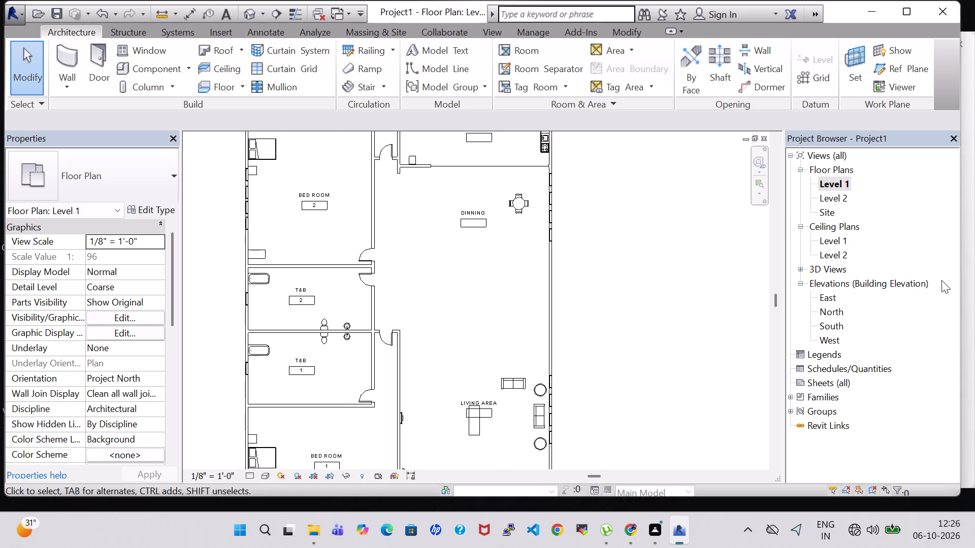
{"action": "scroll", "coordinate": [667, 235], "scroll_direction": "down", "scroll_amount": 4}
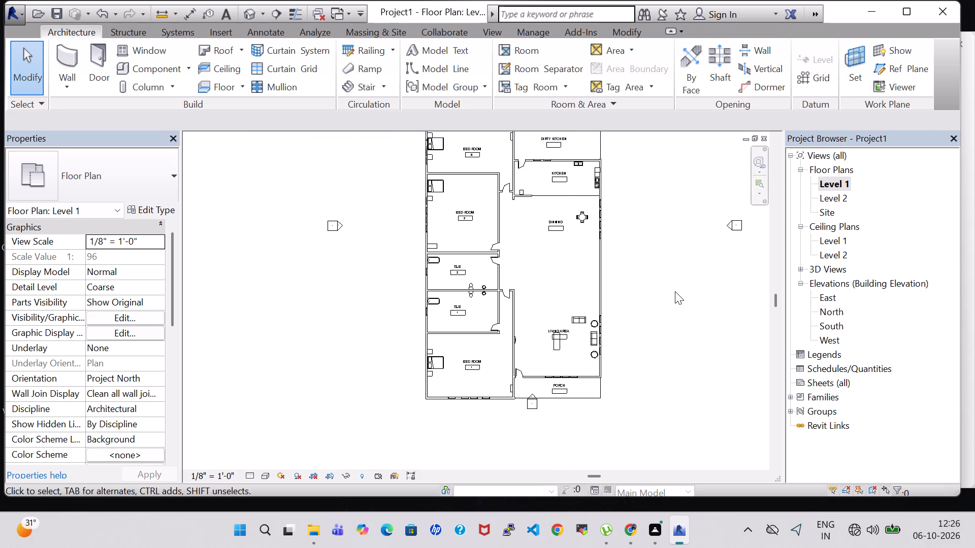
{"action": "scroll", "coordinate": [675, 291], "scroll_direction": "down", "scroll_amount": 1}
{"action": "middle_click_drag", "start_coordinate": [677, 261], "coordinate": [672, 283]}
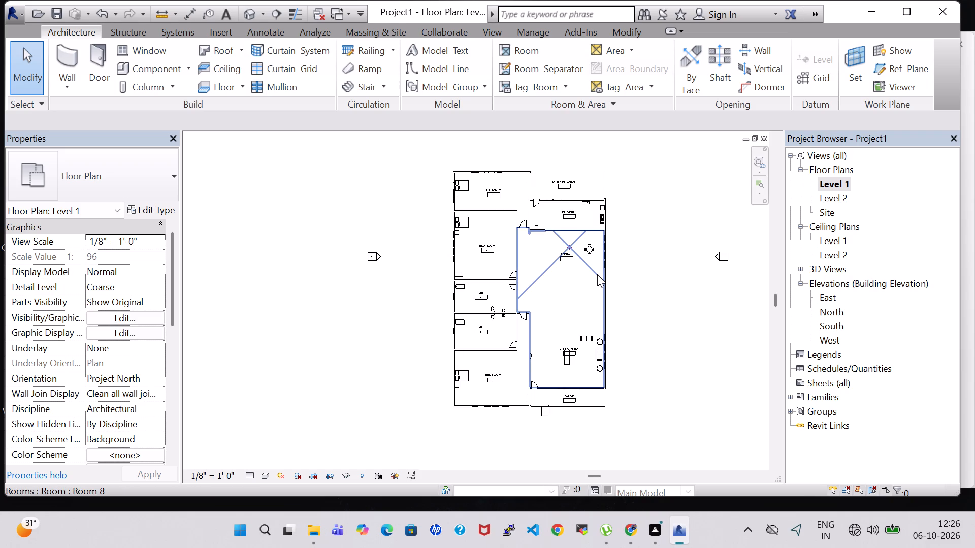
{"action": "scroll", "coordinate": [582, 255], "scroll_direction": "up", "scroll_amount": 4}
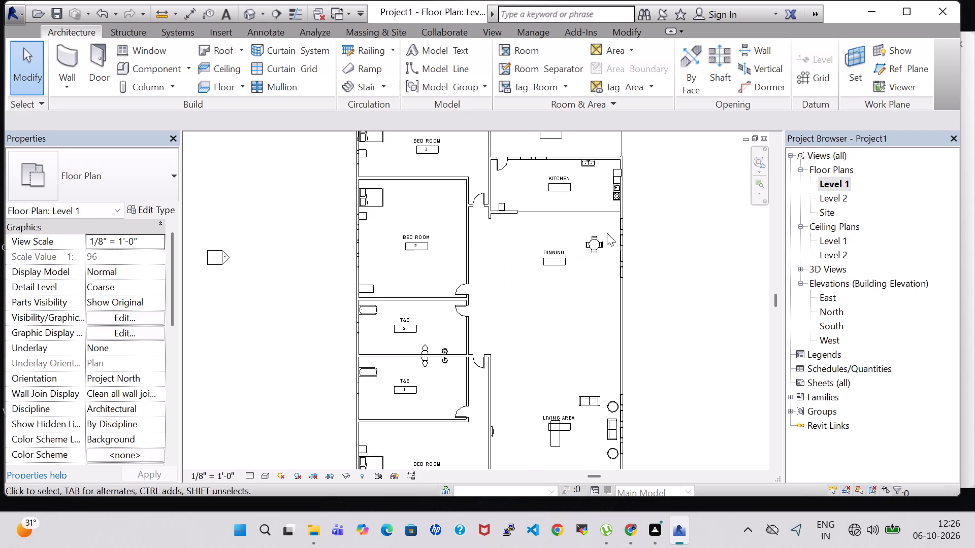
{"action": "left_click", "coordinate": [586, 247]}
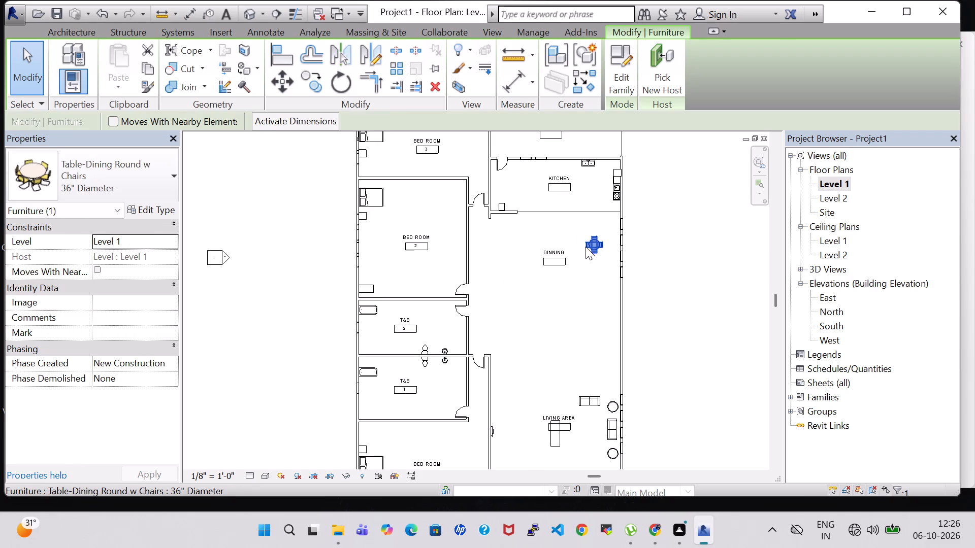
{"action": "key", "text": "Left"}
{"action": "key", "text": "Left"}
{"action": "key", "text": "Left"}
{"action": "key", "text": "Left"}
{"action": "key", "text": "Down"}
{"action": "key", "text": "Up"}
{"action": "key", "text": "Up"}
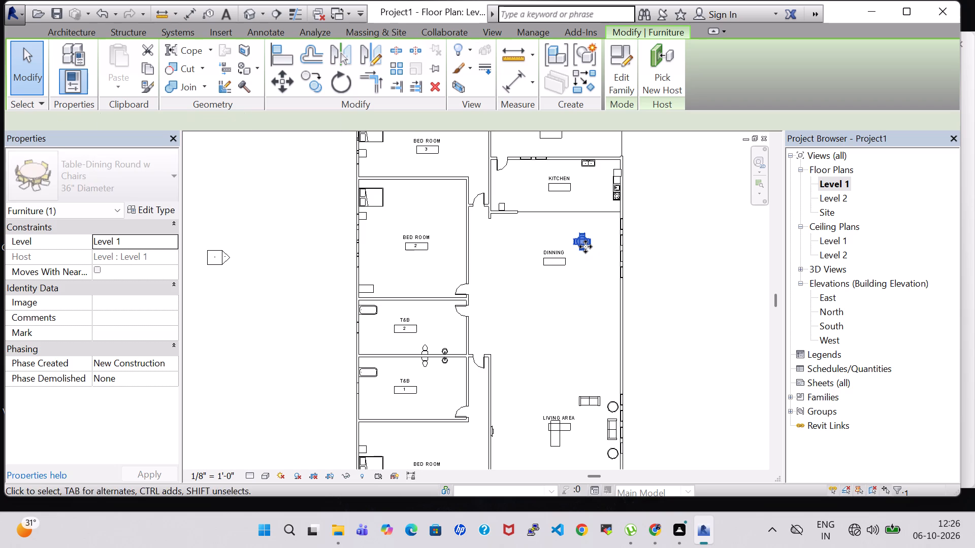
{"action": "left_click", "coordinate": [690, 272]}
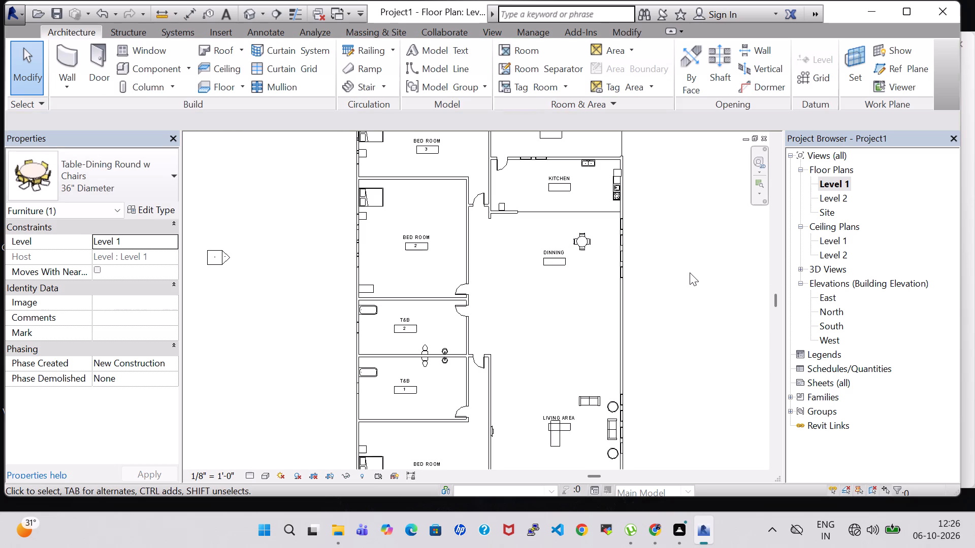
Nudge the round dining table toward the living area and slightly outward so it sits beside the DINNING room tag.
{"action": "left_click", "coordinate": [591, 239]}
{"action": "key", "text": "Down"}
{"action": "key", "text": "Down"}
{"action": "key", "text": "Down"}
{"action": "key", "text": "Down"}
{"action": "key", "text": "Down"}
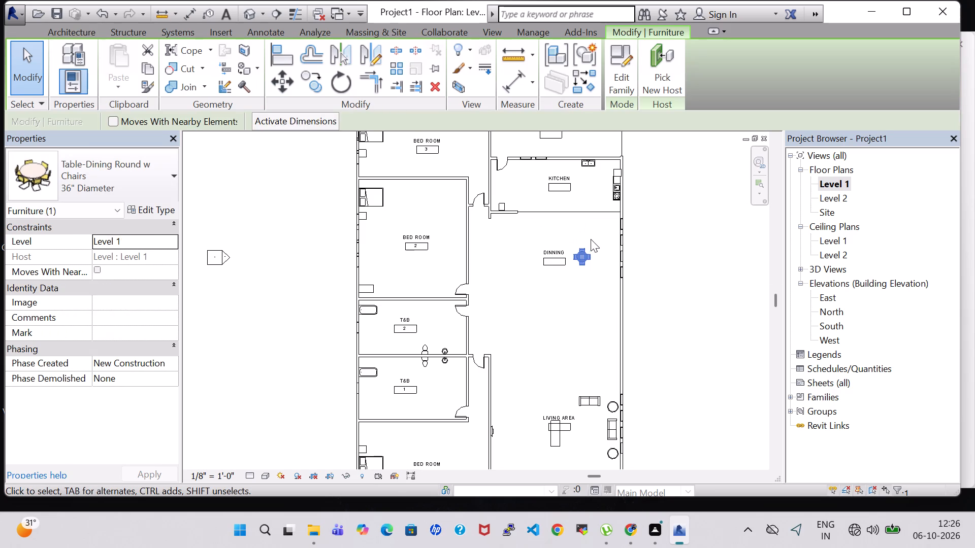
{"action": "key", "text": "Right"}
{"action": "key", "text": "Down"}
{"action": "key", "text": "Down"}
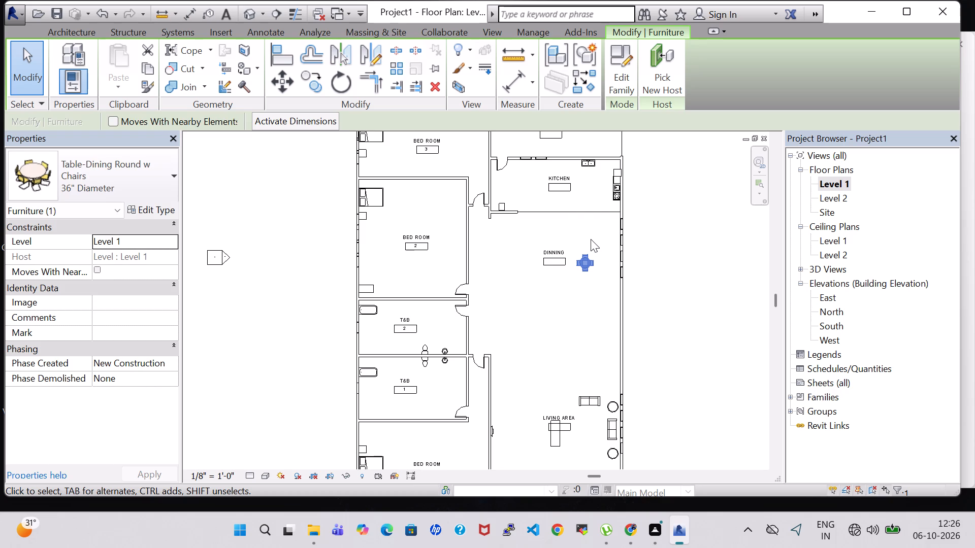
{"action": "left_click", "coordinate": [687, 335]}
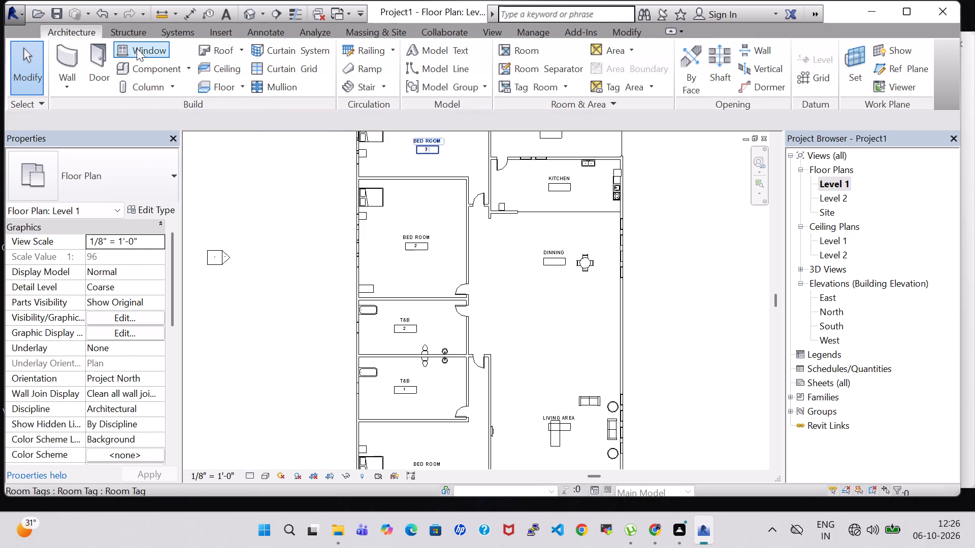
Examine the furnished house from several sides in the default 3D view and return to the Level 1 floor plan.
{"action": "left_click", "coordinate": [253, 17]}
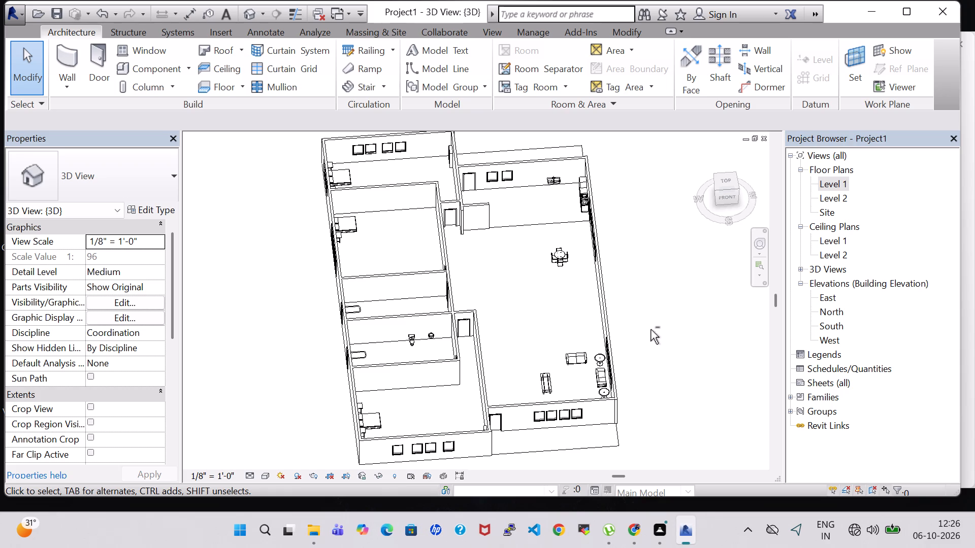
{"action": "middle_click_drag", "start_coordinate": [651, 329], "coordinate": [539, 261], "text": "shift"}
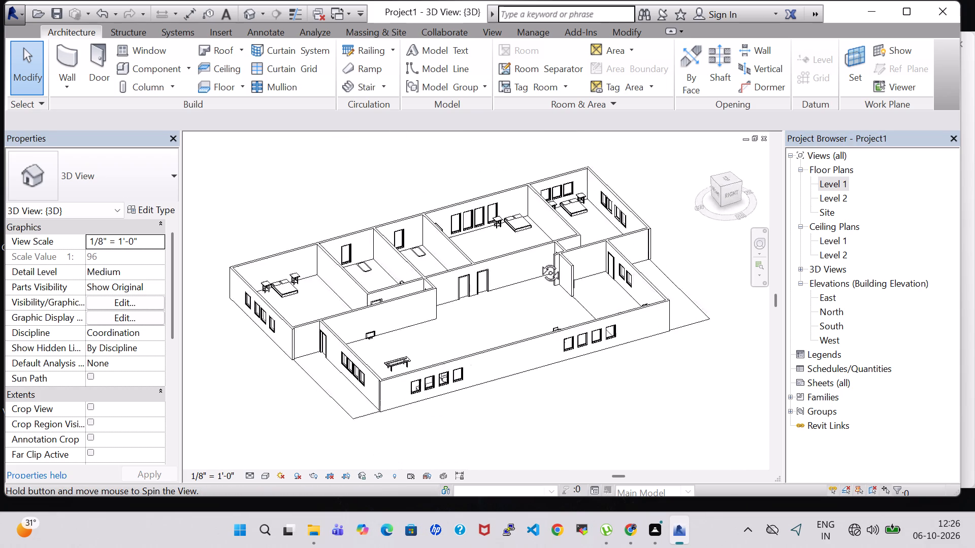
{"action": "middle_click_drag", "start_coordinate": [539, 261], "coordinate": [700, 259], "text": "shift"}
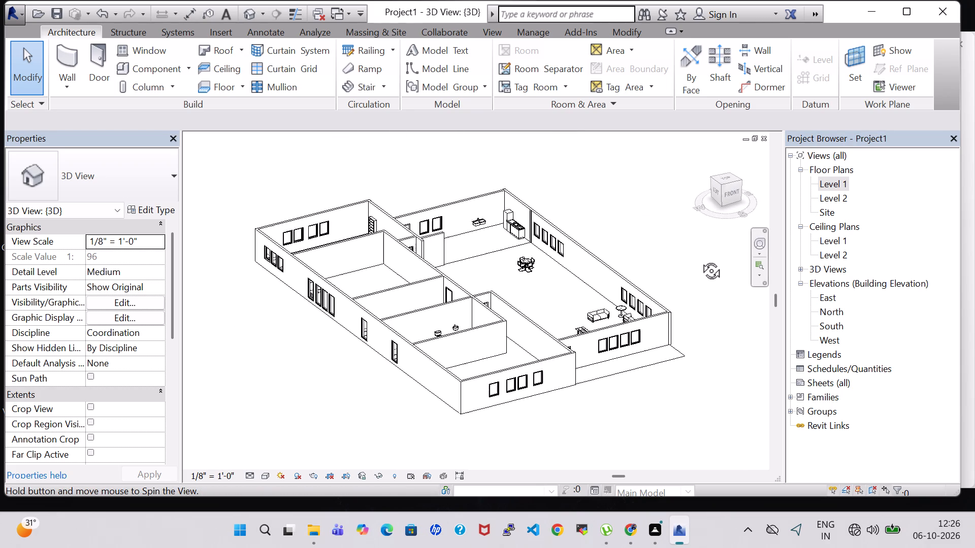
{"action": "middle_click_drag", "start_coordinate": [700, 259], "coordinate": [665, 262], "text": "shift"}
{"action": "middle_click", "coordinate": [653, 262], "text": "shift"}
{"action": "middle_click", "coordinate": [652, 261], "text": "shift"}
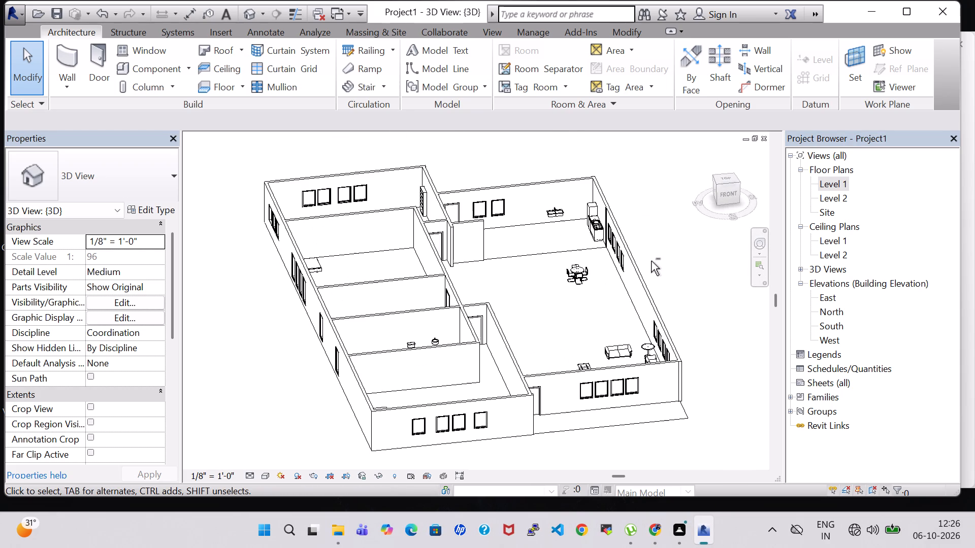
{"action": "middle_click", "coordinate": [649, 261], "text": "shift"}
{"action": "double_click", "coordinate": [832, 188]}
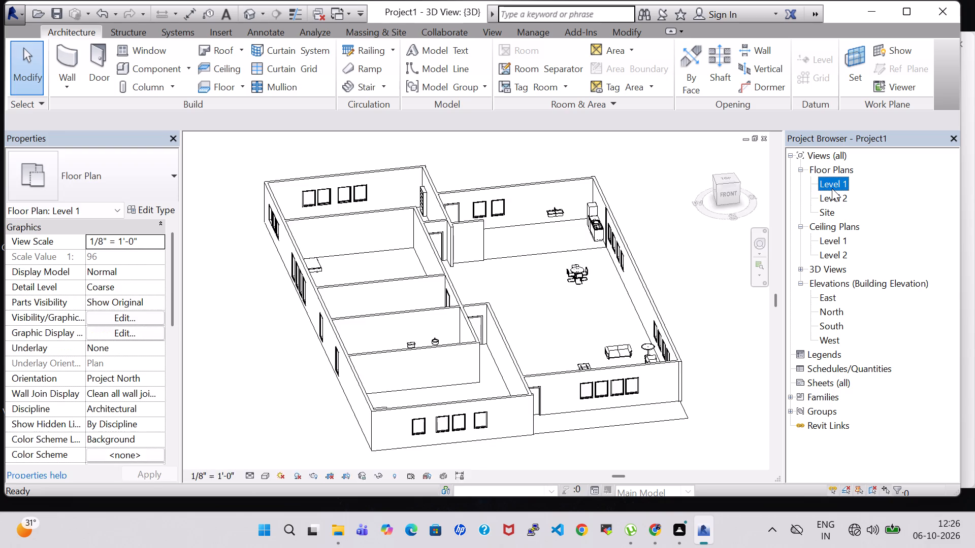
{"action": "scroll", "coordinate": [617, 295], "scroll_direction": "down", "scroll_amount": 3}
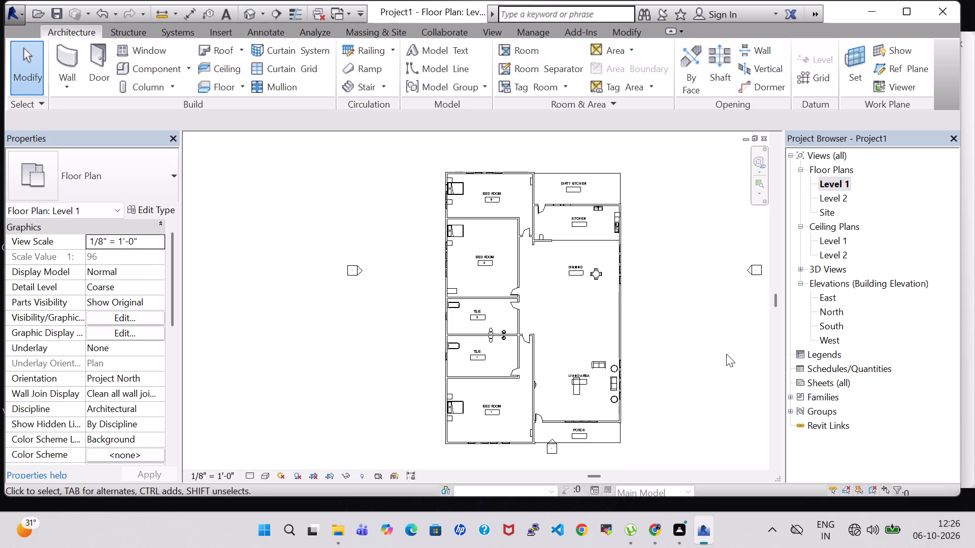
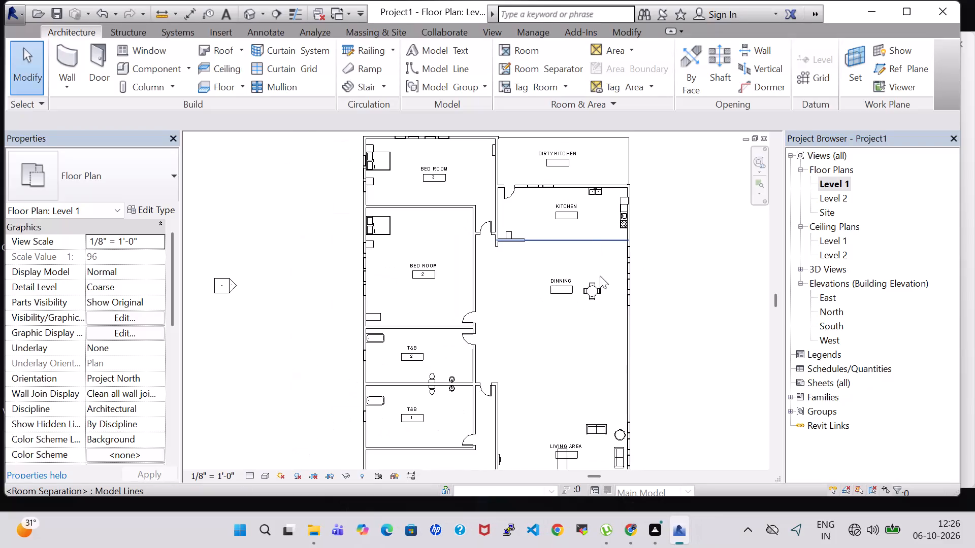
Start loading a component family and look through the US Imperial library's Cable Tray fittings, Annotations and Boundary Conditions folders.
{"action": "middle_click_drag", "start_coordinate": [671, 330], "coordinate": [681, 324]}
{"action": "scroll", "coordinate": [368, 238], "scroll_direction": "up", "scroll_amount": 4}
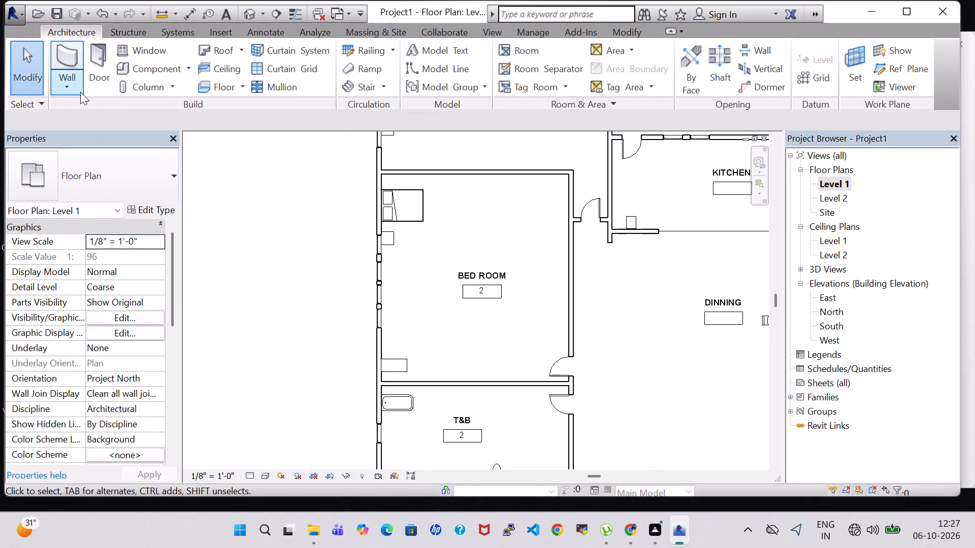
{"action": "left_click", "coordinate": [160, 76]}
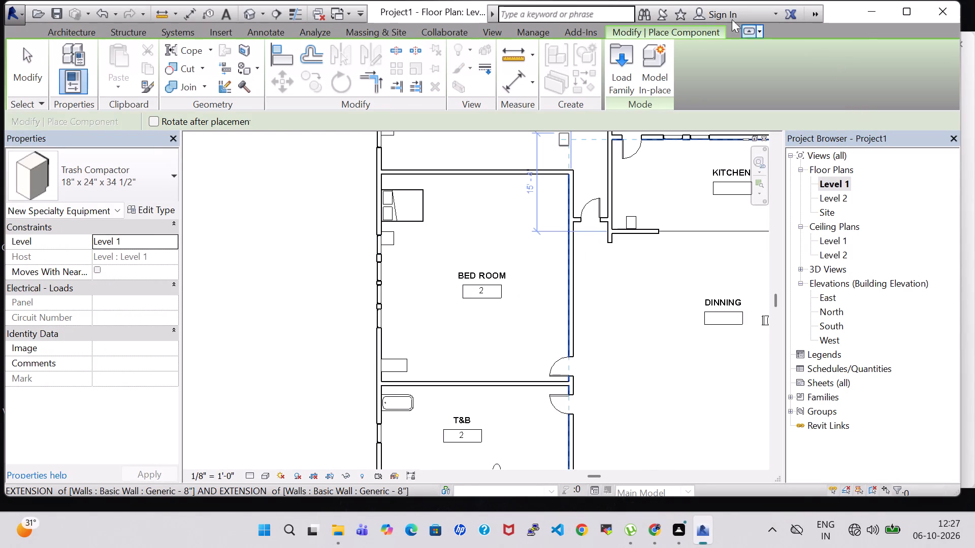
{"action": "left_click", "coordinate": [611, 50]}
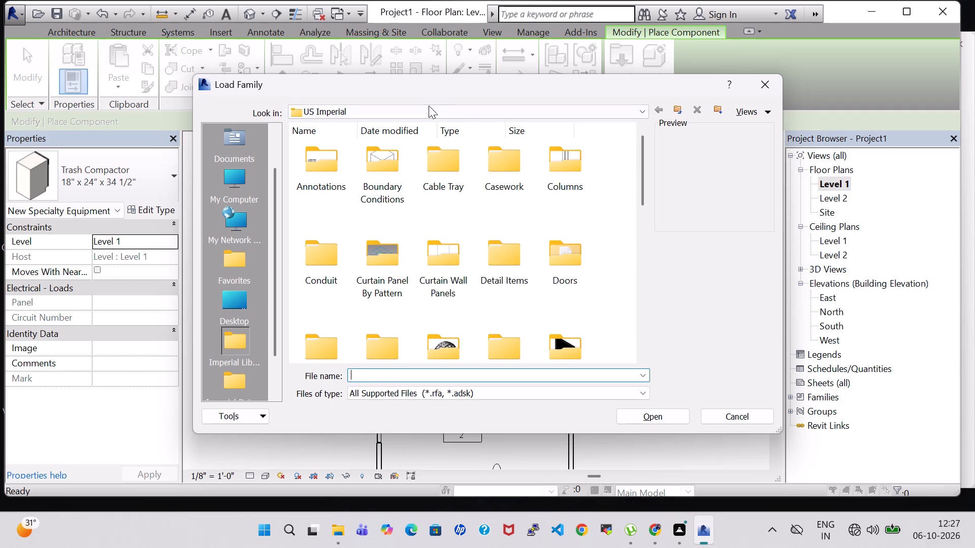
{"action": "double_click", "coordinate": [435, 159]}
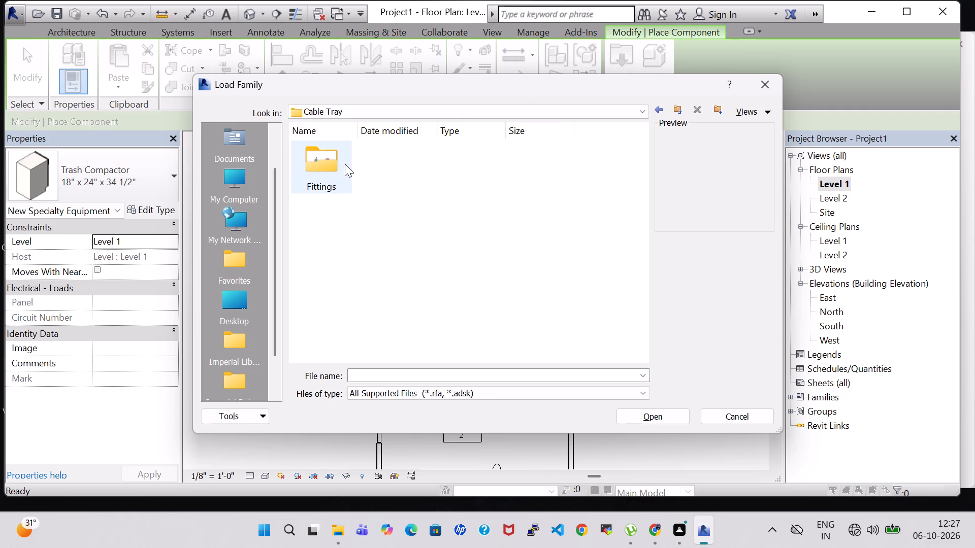
{"action": "double_click", "coordinate": [345, 164]}
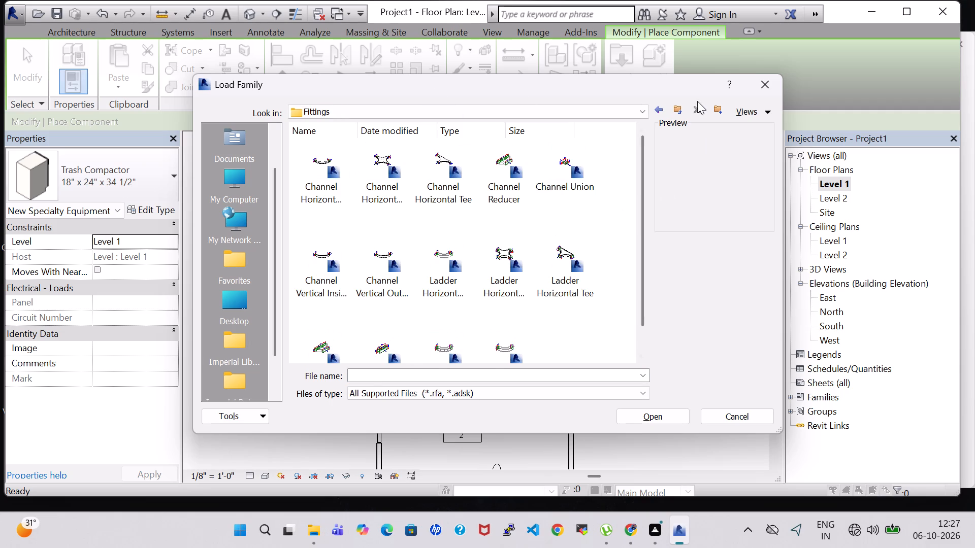
{"action": "left_click", "coordinate": [656, 114]}
{"action": "left_click", "coordinate": [656, 114]}
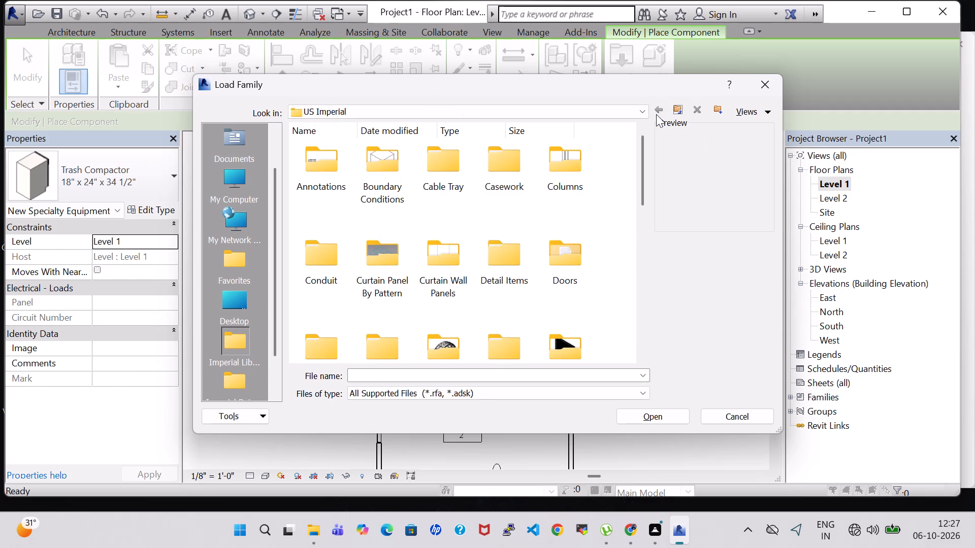
{"action": "double_click", "coordinate": [340, 186]}
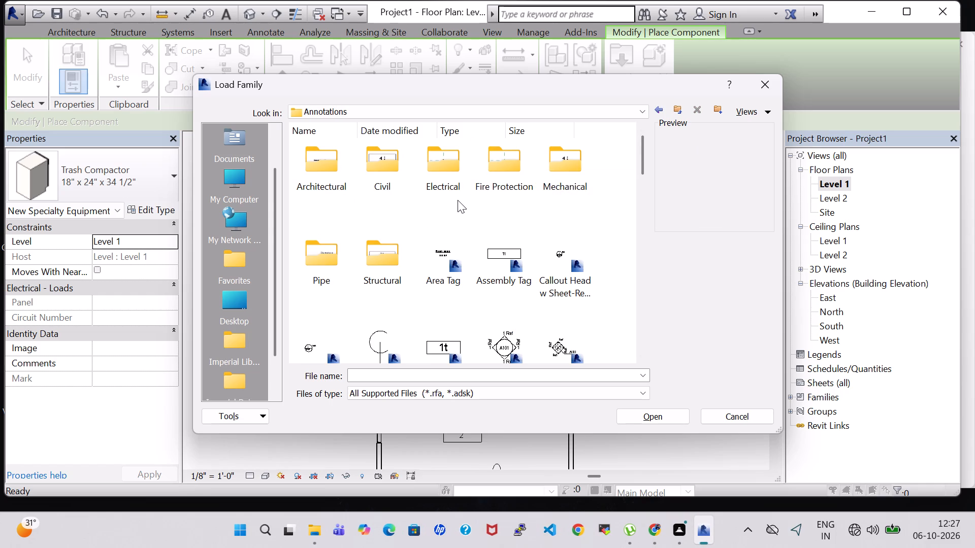
{"action": "scroll", "coordinate": [458, 200], "scroll_direction": "down", "scroll_amount": 2}
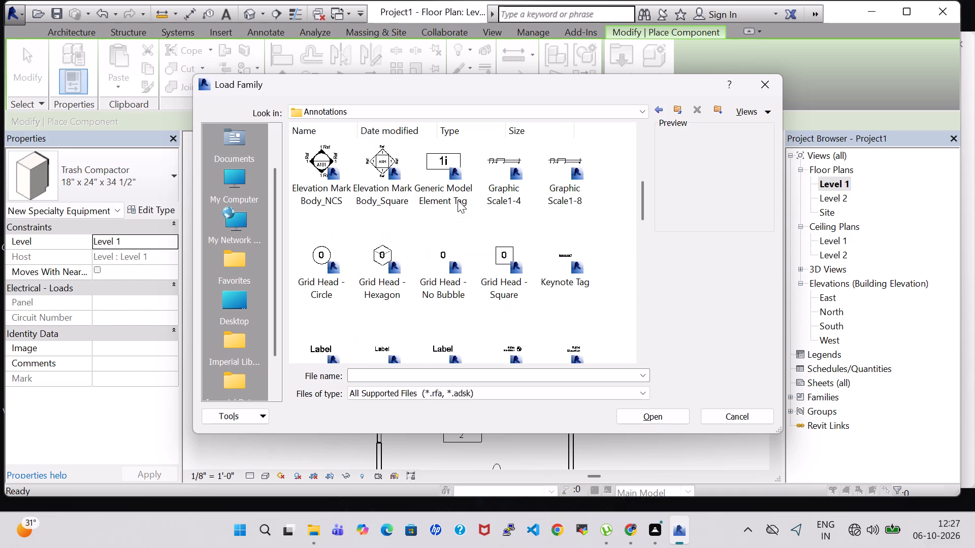
{"action": "scroll", "coordinate": [458, 200], "scroll_direction": "up", "scroll_amount": 3}
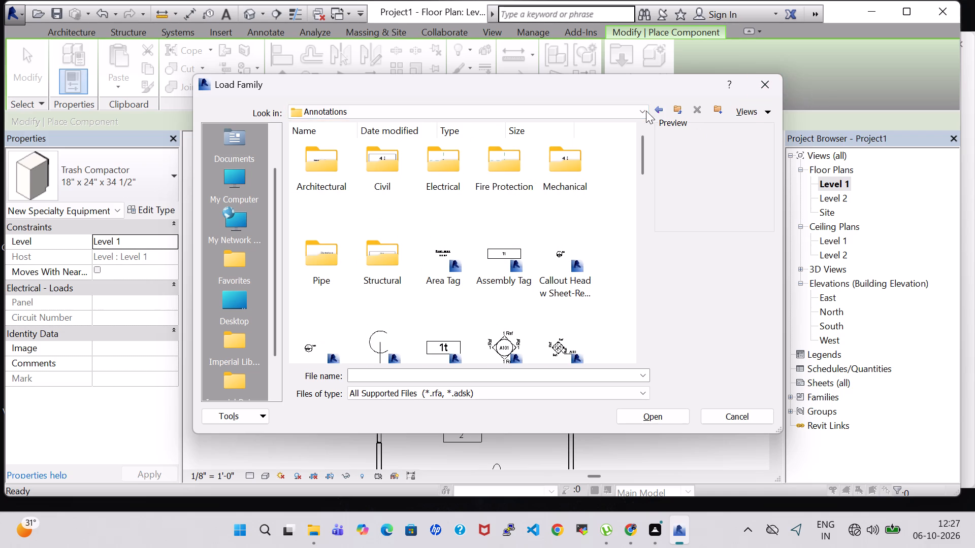
{"action": "left_click", "coordinate": [660, 112]}
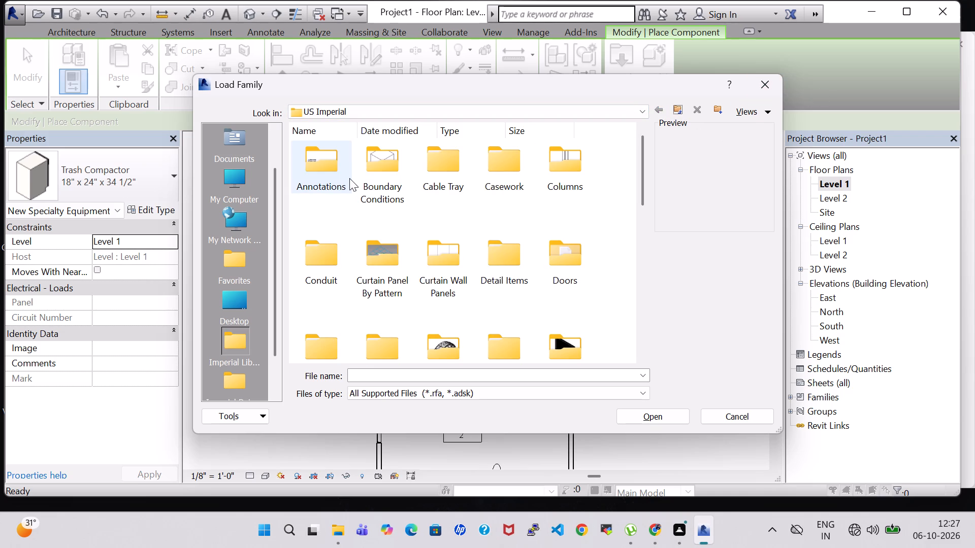
{"action": "scroll", "coordinate": [349, 178], "scroll_direction": "up", "scroll_amount": 2}
{"action": "double_click", "coordinate": [386, 178]}
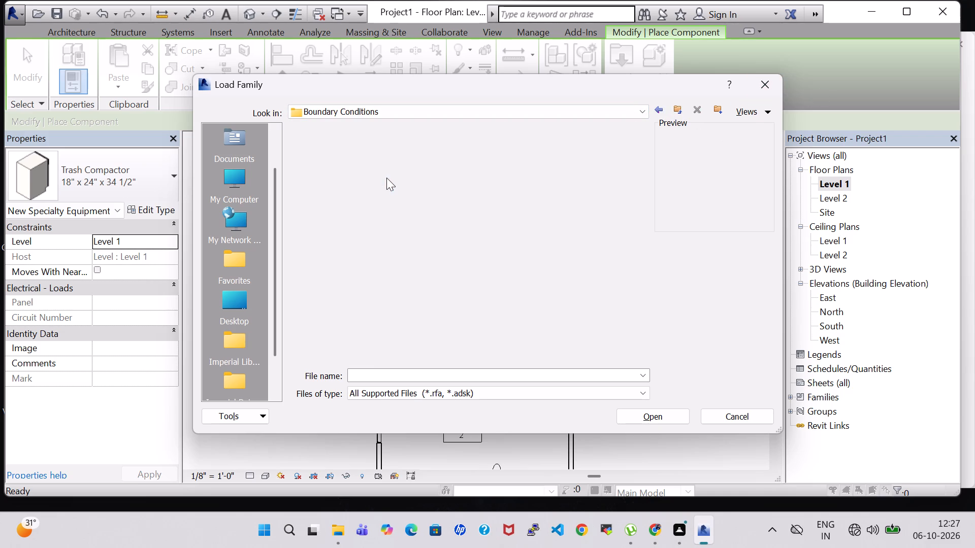
{"action": "left_click", "coordinate": [658, 110]}
Load the Troffer Light - Lens family from the library's Lighting, Architectural, Internal folder and leave component placement.
{"action": "scroll", "coordinate": [410, 236], "scroll_direction": "down", "scroll_amount": 1}
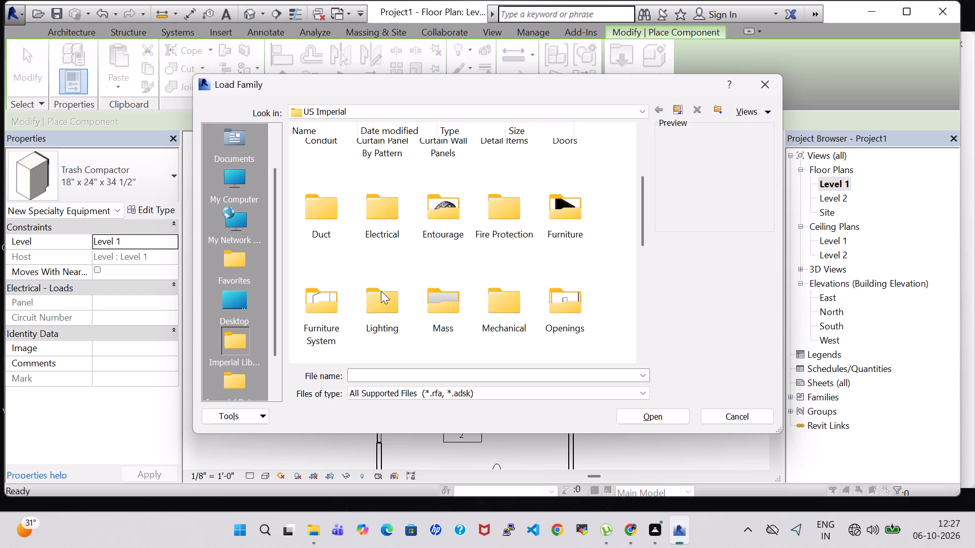
{"action": "double_click", "coordinate": [379, 305]}
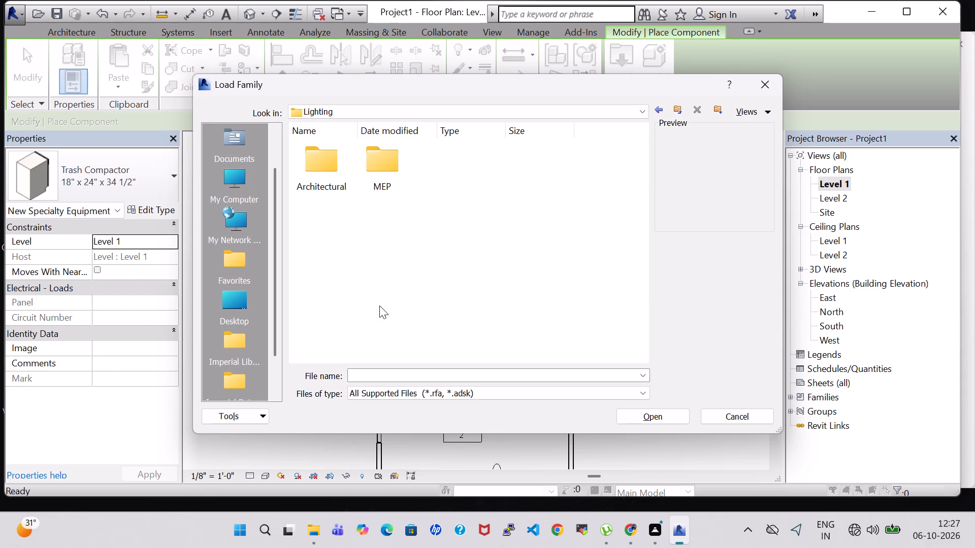
{"action": "double_click", "coordinate": [303, 178]}
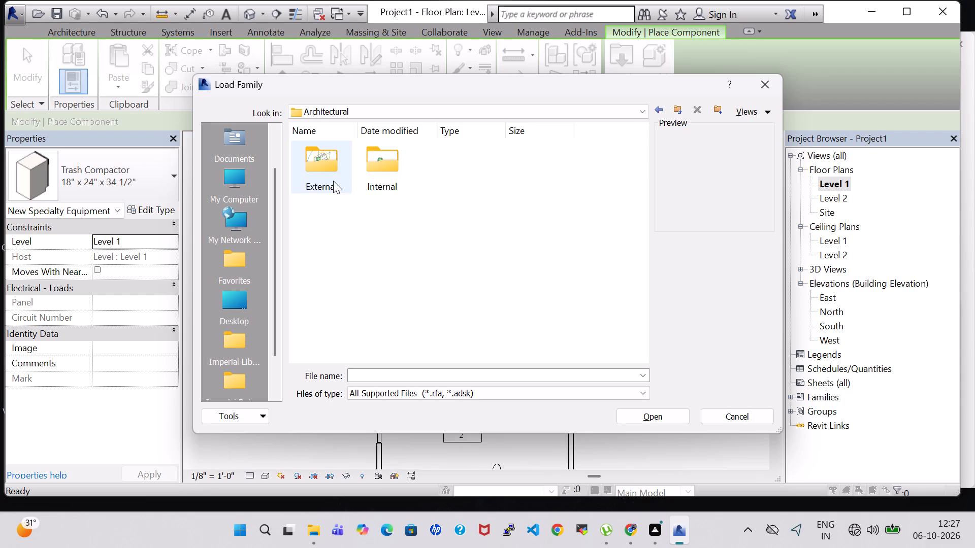
{"action": "double_click", "coordinate": [387, 169]}
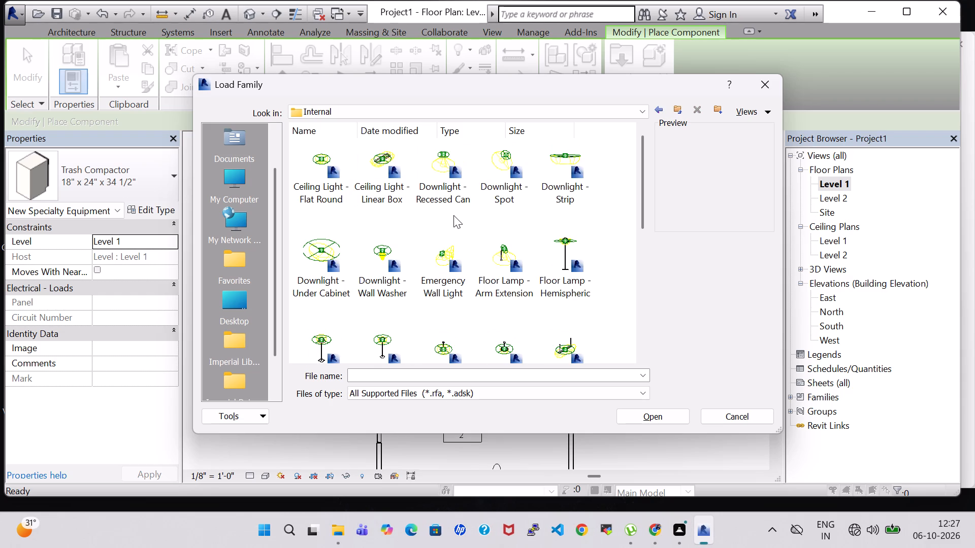
{"action": "scroll", "coordinate": [453, 215], "scroll_direction": "down", "scroll_amount": 1}
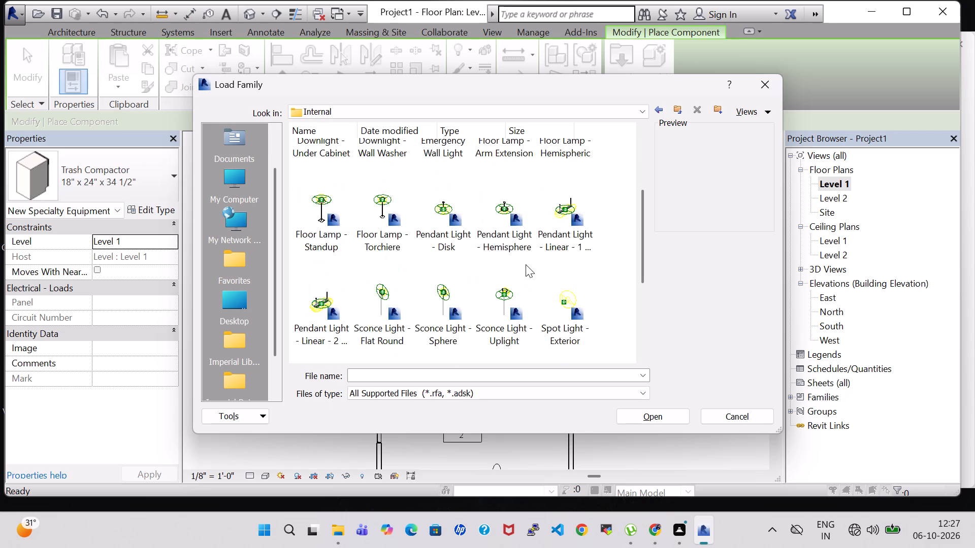
{"action": "scroll", "coordinate": [526, 264], "scroll_direction": "down", "scroll_amount": 1}
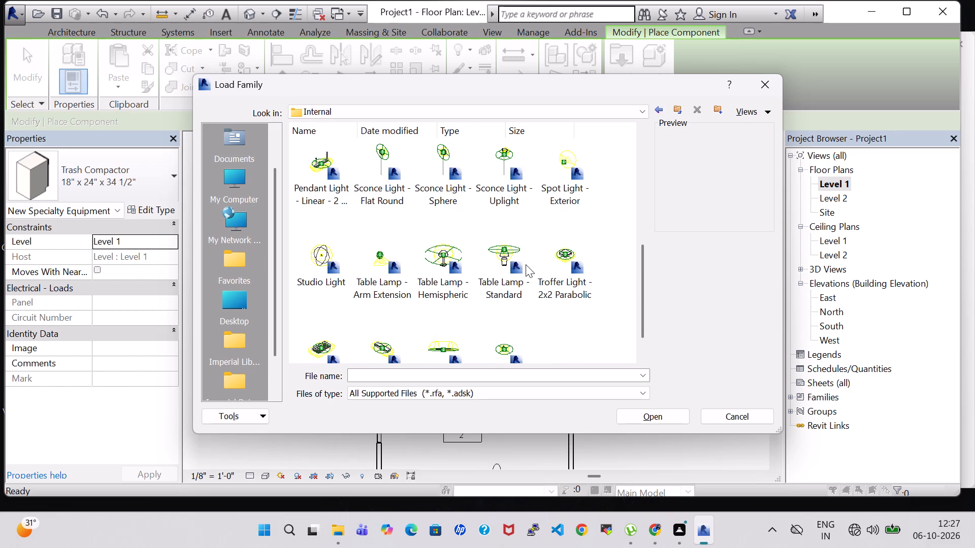
{"action": "scroll", "coordinate": [521, 313], "scroll_direction": "down", "scroll_amount": 1}
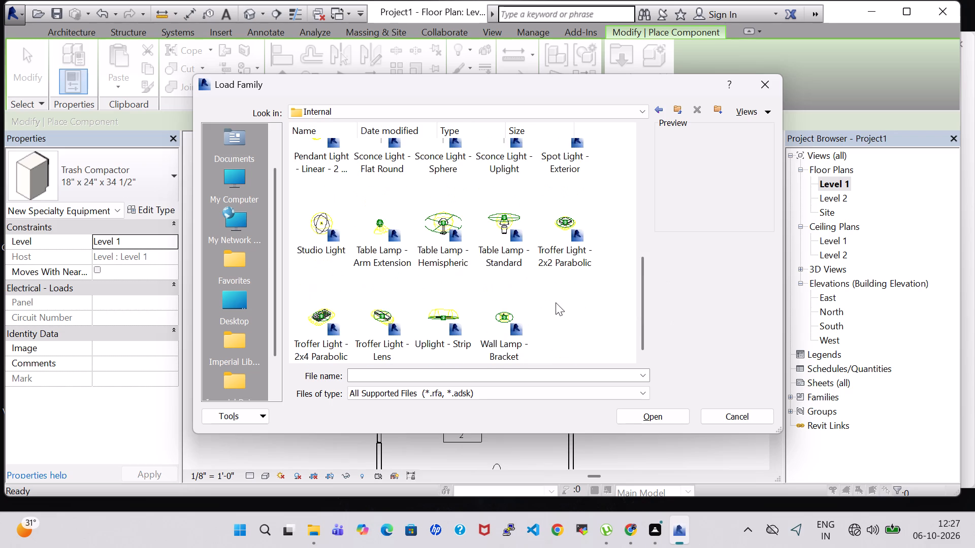
{"action": "scroll", "coordinate": [556, 302], "scroll_direction": "up", "scroll_amount": 4}
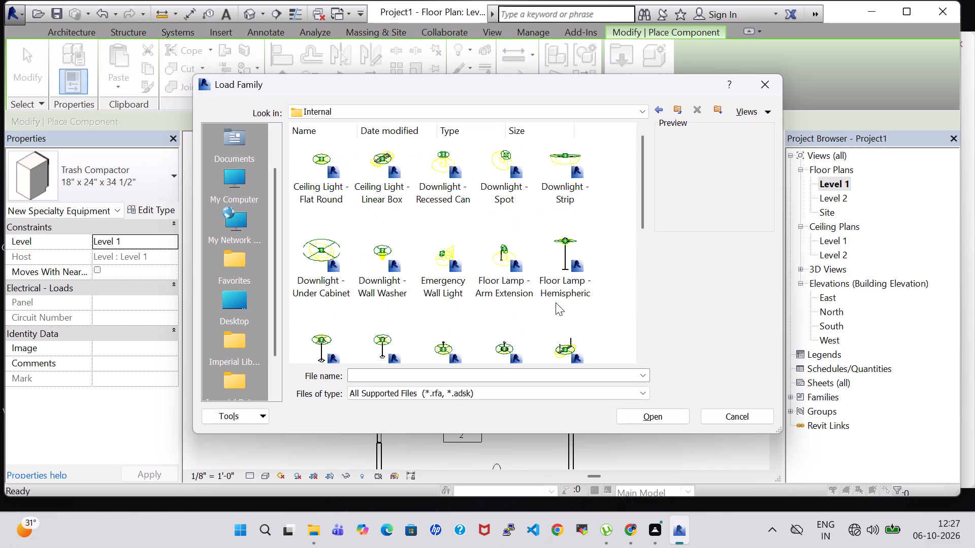
{"action": "scroll", "coordinate": [556, 302], "scroll_direction": "up", "scroll_amount": 1}
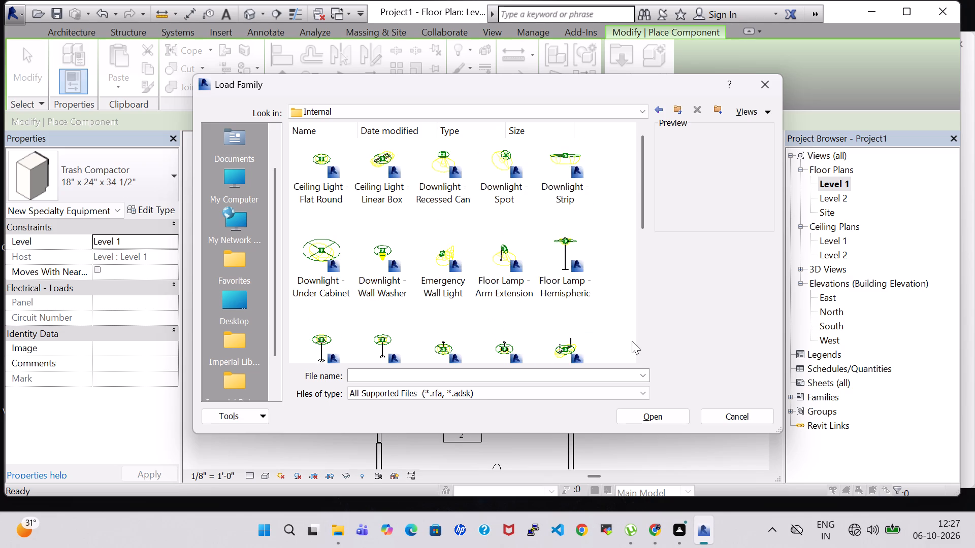
{"action": "scroll", "coordinate": [608, 320], "scroll_direction": "down", "scroll_amount": 2}
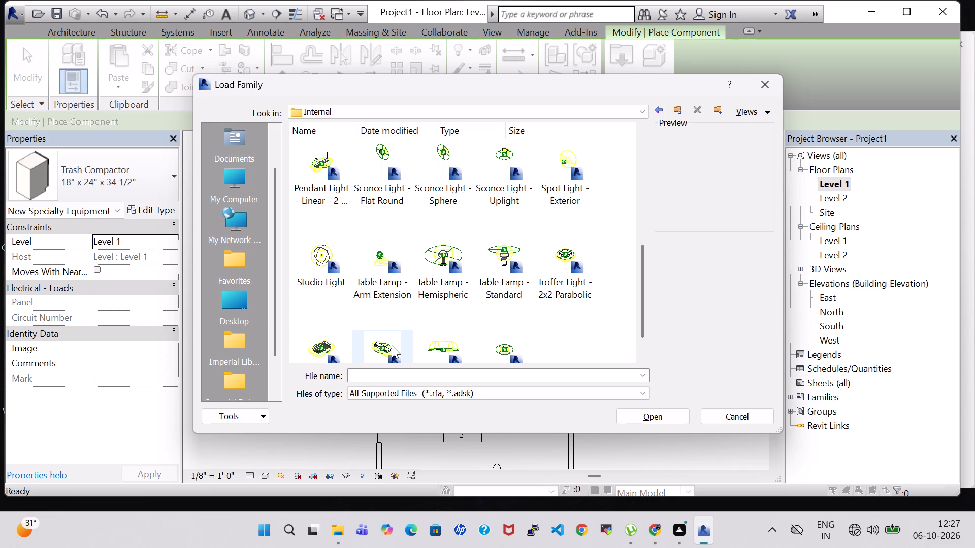
{"action": "left_click", "coordinate": [392, 345]}
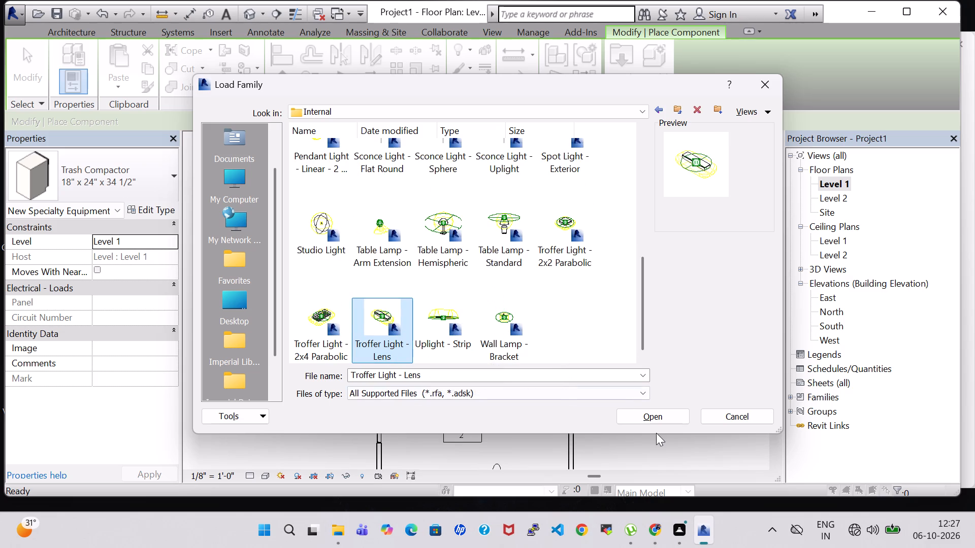
{"action": "left_click", "coordinate": [656, 416]}
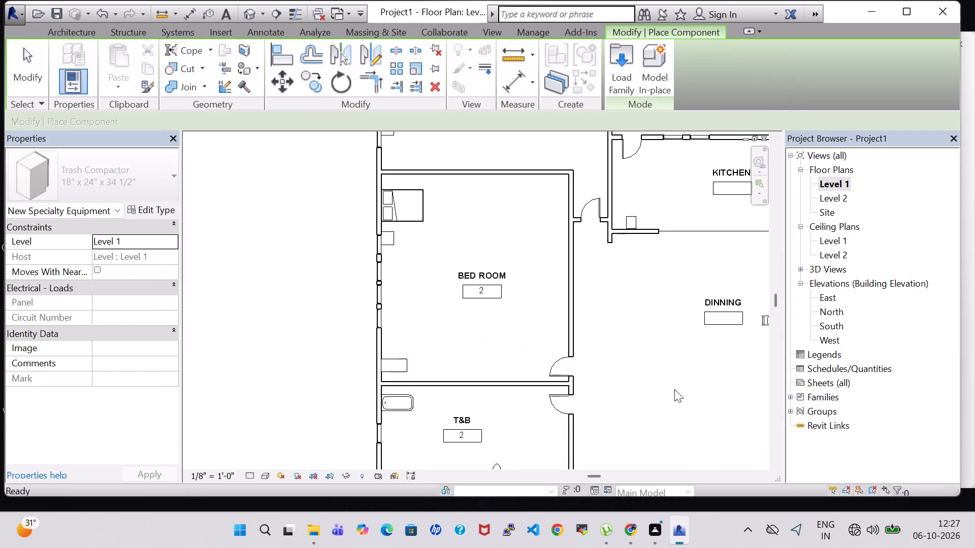
{"action": "scroll", "coordinate": [622, 299], "scroll_direction": "down", "scroll_amount": 4}
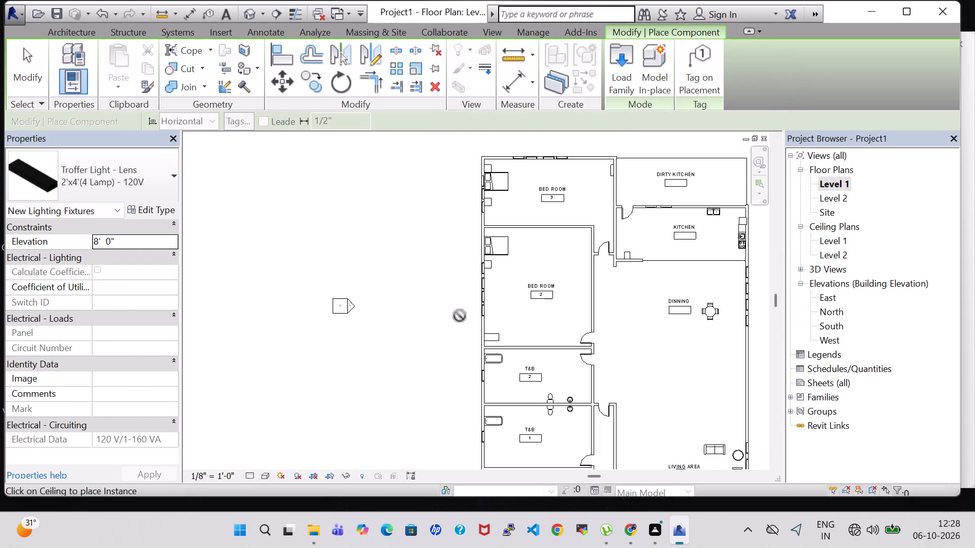
{"action": "key", "text": "Escape"}
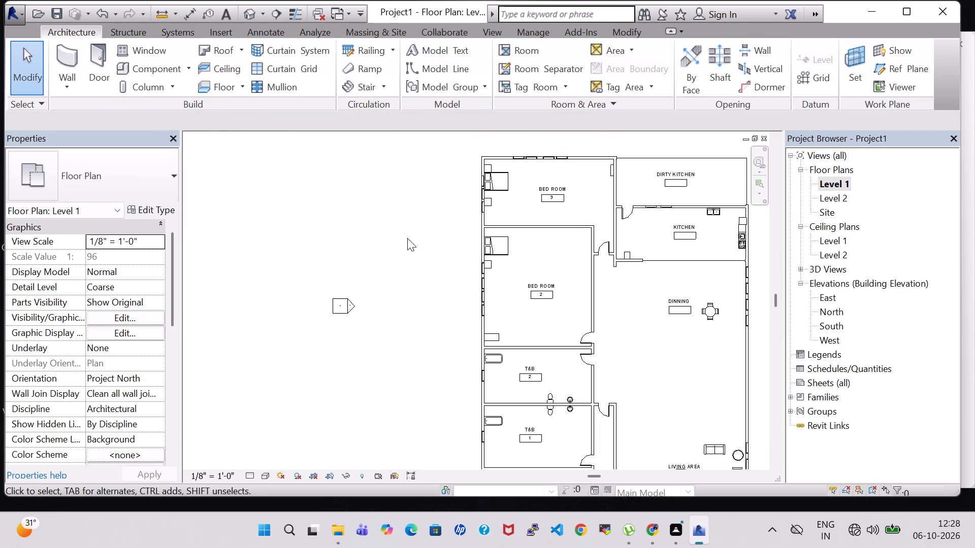
Start loading another component family and look through the US Imperial library's Curtain Wall Panels, Planting and Entourage folders.
{"action": "left_click", "coordinate": [167, 73]}
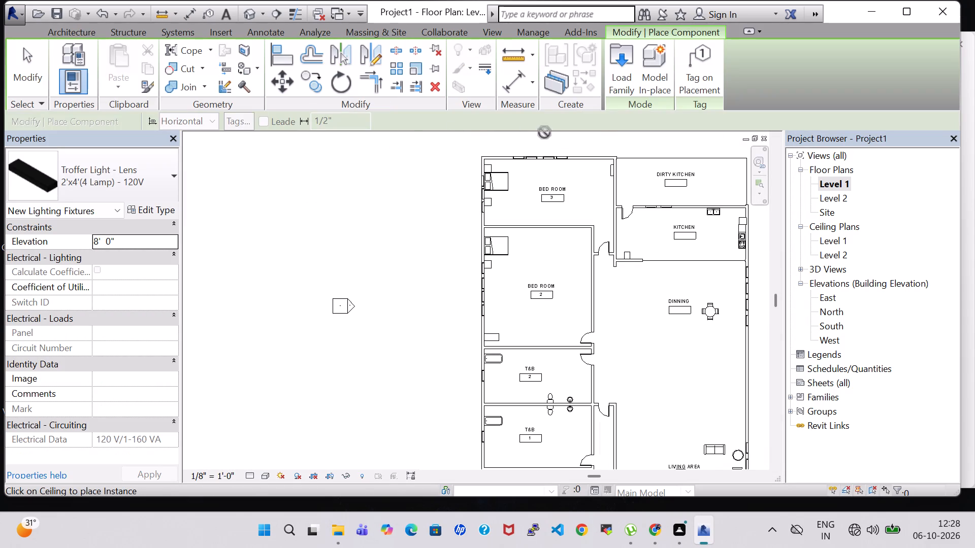
{"action": "left_click", "coordinate": [627, 77]}
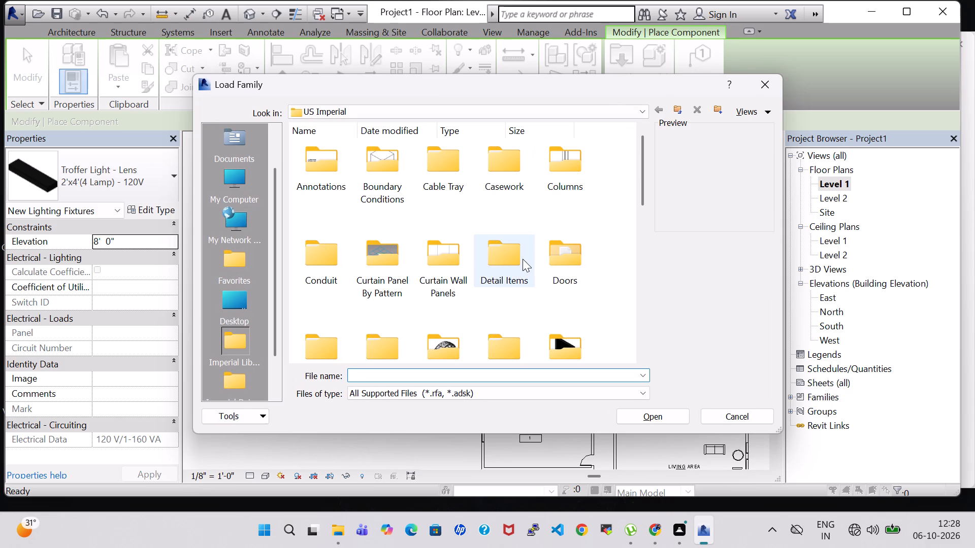
{"action": "double_click", "coordinate": [466, 274]}
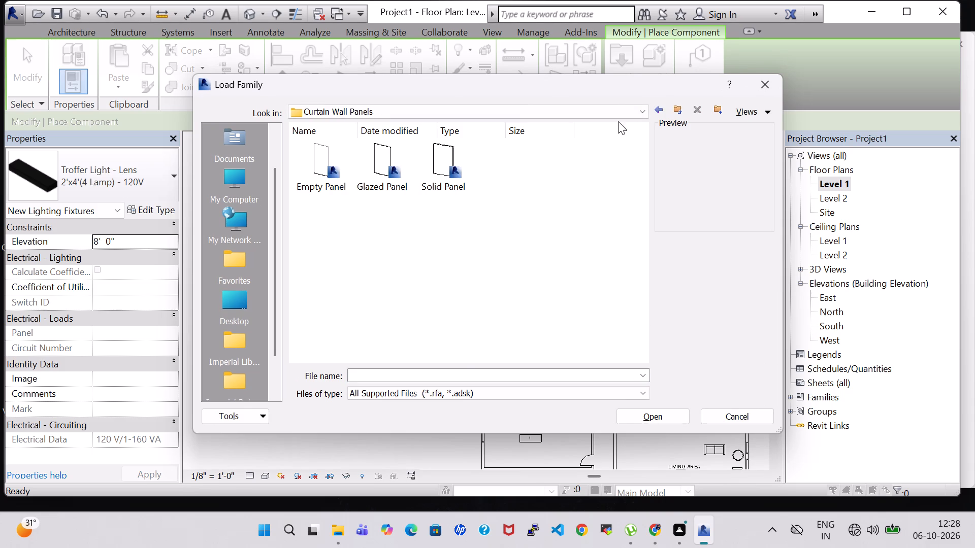
{"action": "left_click", "coordinate": [659, 112]}
{"action": "scroll", "coordinate": [533, 254], "scroll_direction": "down", "scroll_amount": 1}
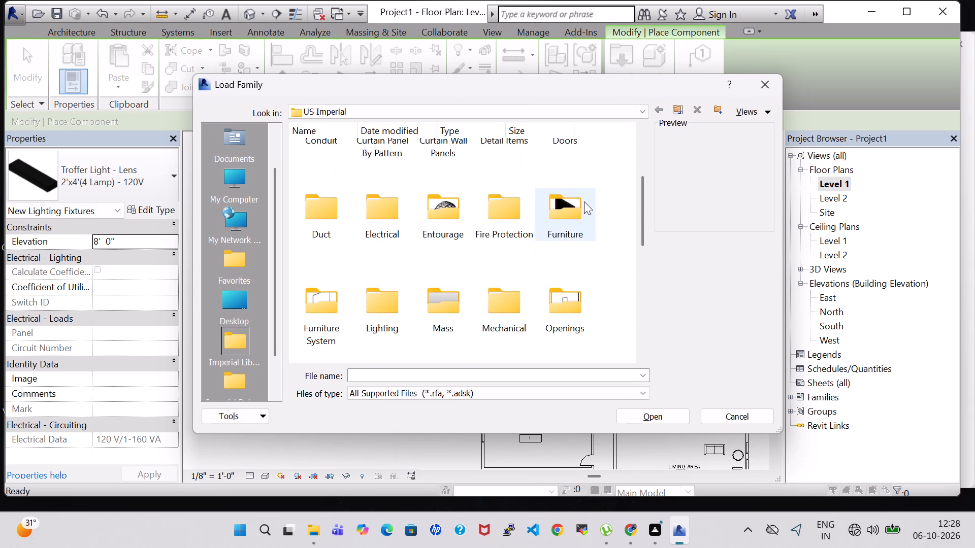
{"action": "scroll", "coordinate": [370, 312], "scroll_direction": "down", "scroll_amount": 1}
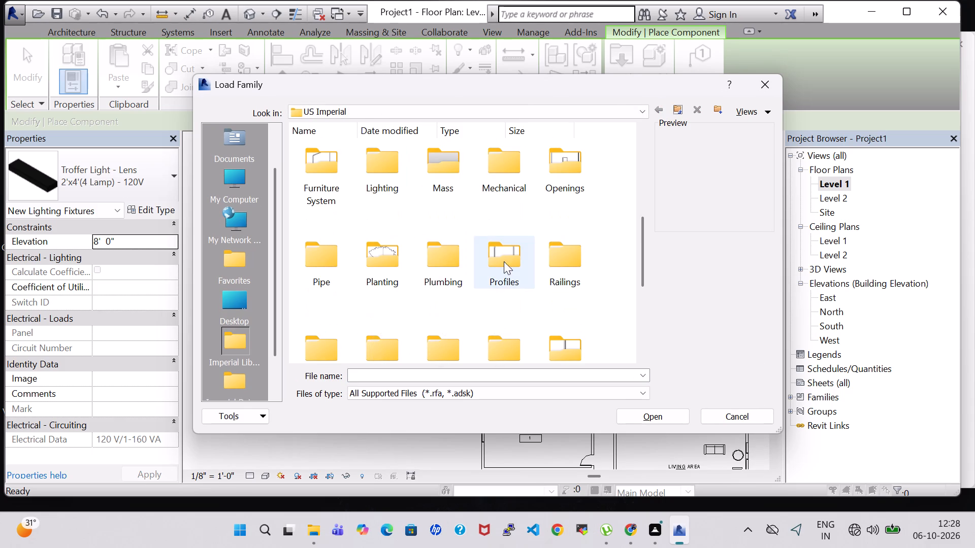
{"action": "double_click", "coordinate": [366, 256]}
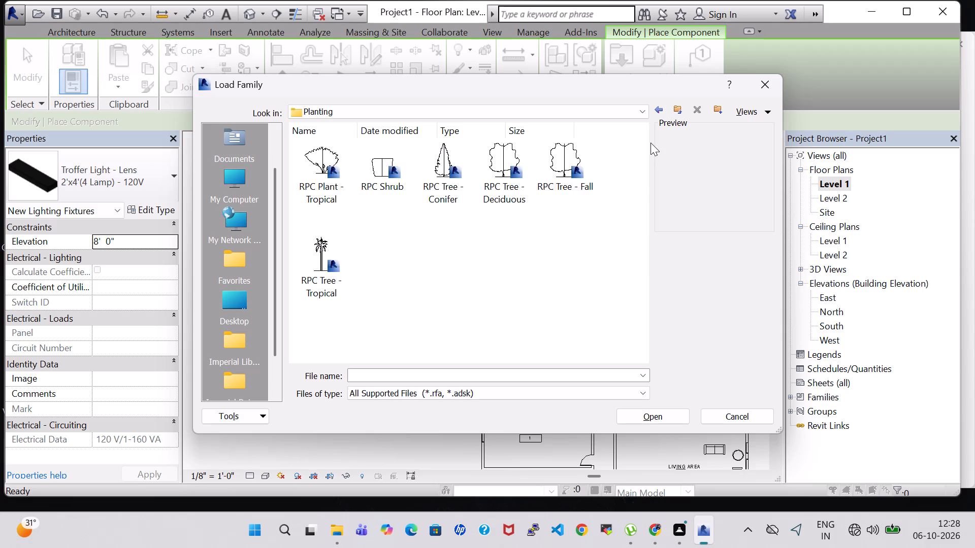
{"action": "left_click", "coordinate": [656, 109]}
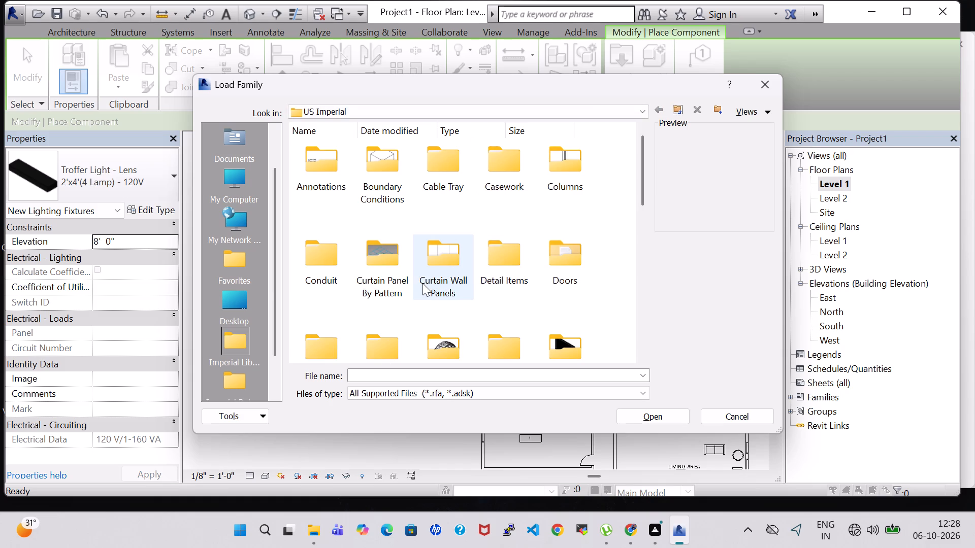
{"action": "scroll", "coordinate": [506, 279], "scroll_direction": "down", "scroll_amount": 1}
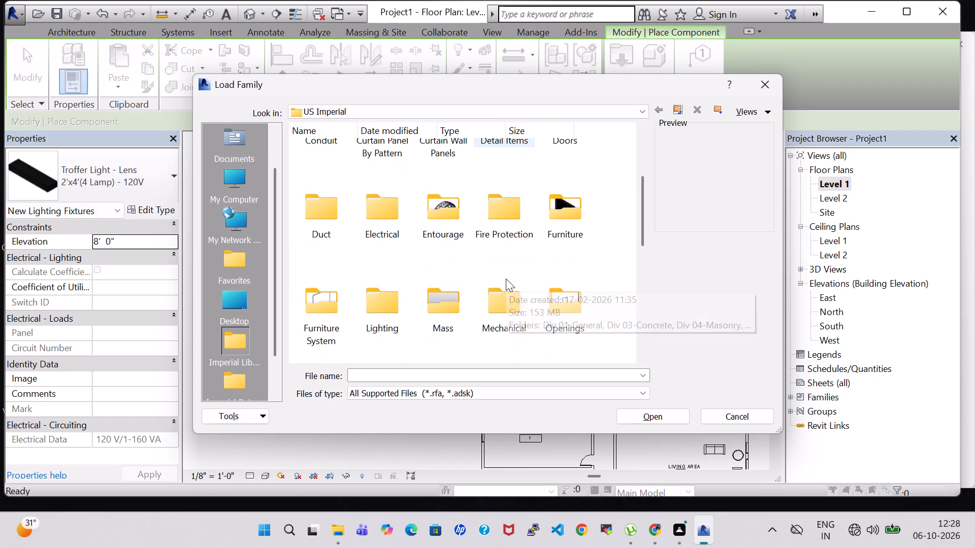
{"action": "double_click", "coordinate": [439, 209]}
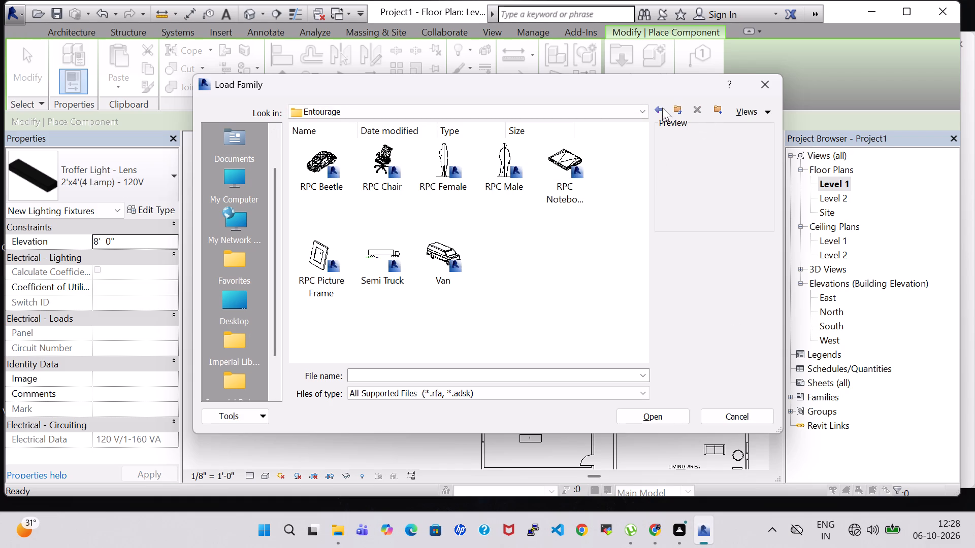
{"action": "left_click", "coordinate": [655, 109]}
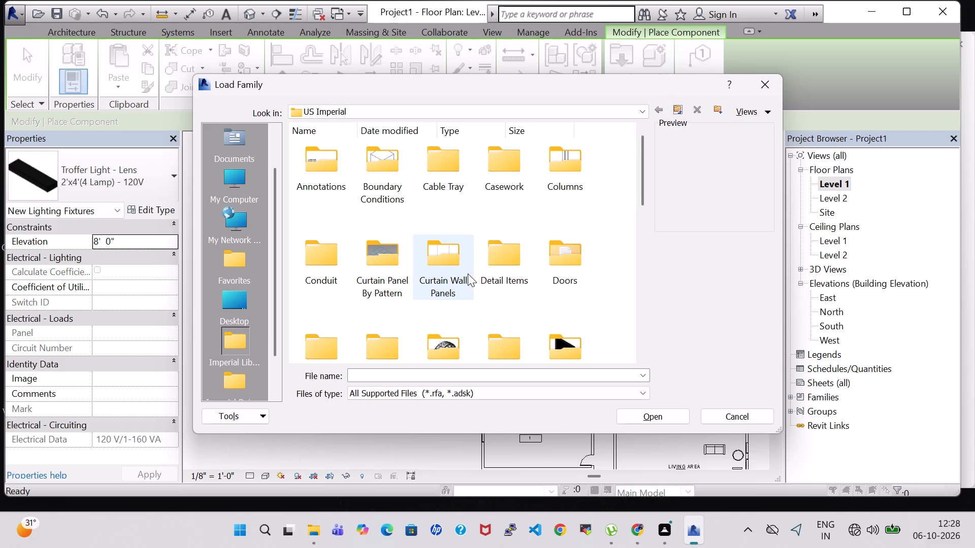
{"action": "double_click", "coordinate": [450, 278]}
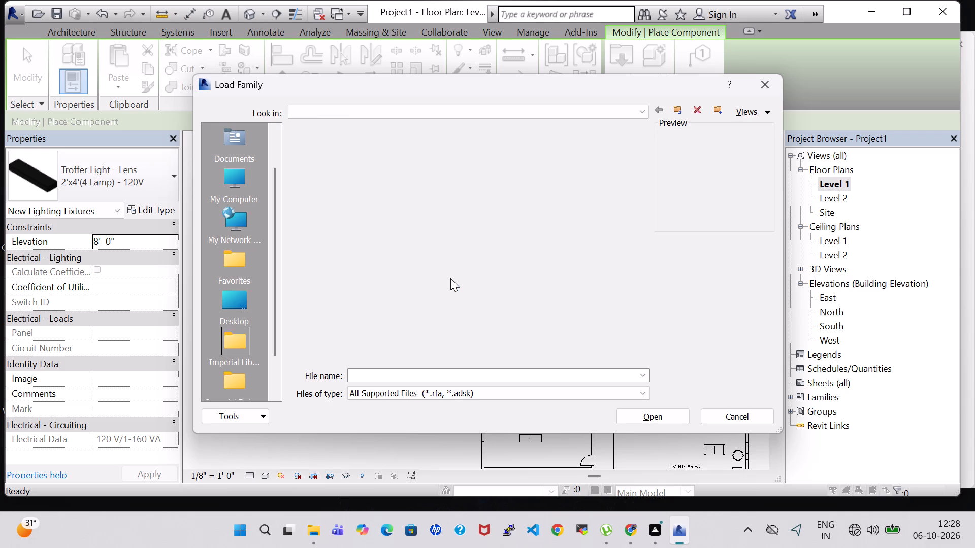
{"action": "left_click", "coordinate": [661, 114]}
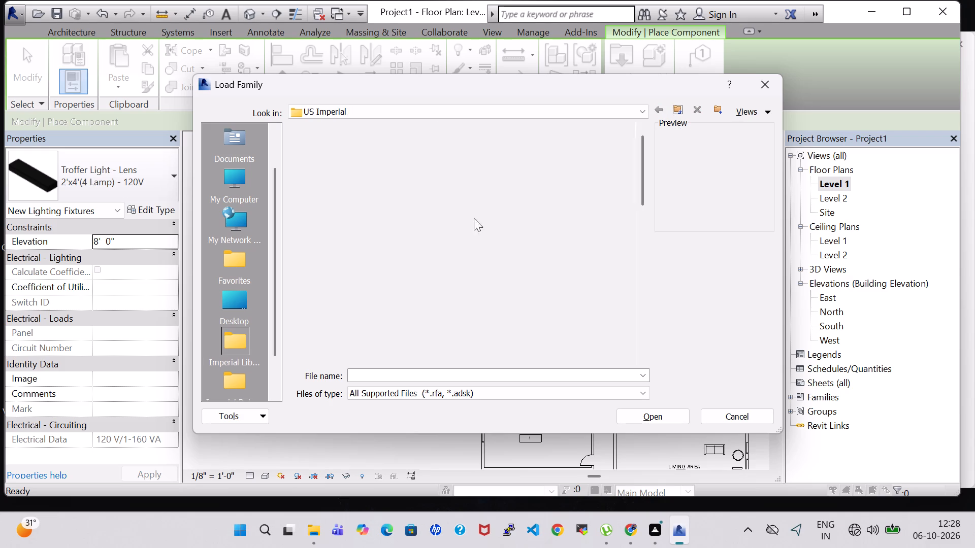
Look through the library's Furniture folder, including its Tables and Seating subfolders, and return to the US Imperial folder.
{"action": "scroll", "coordinate": [409, 318], "scroll_direction": "down", "scroll_amount": 1}
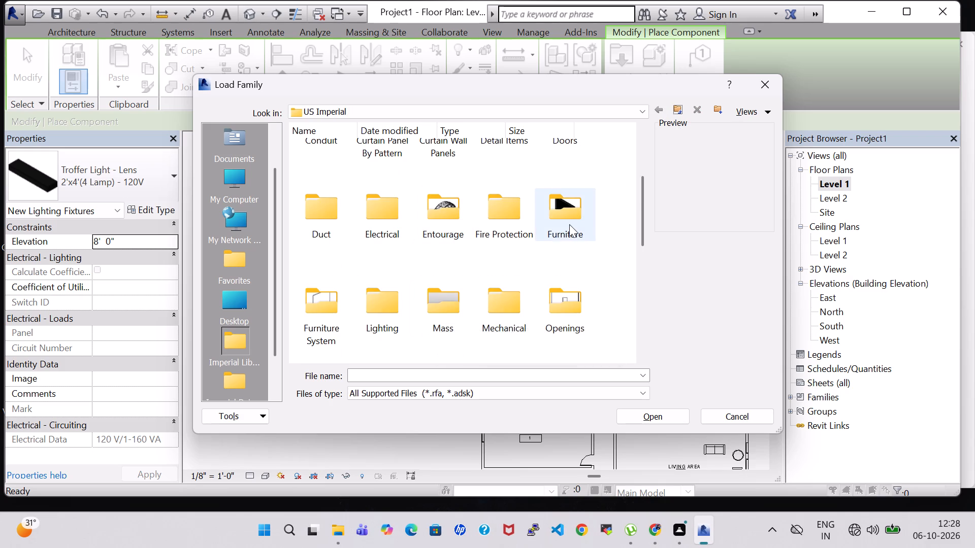
{"action": "scroll", "coordinate": [569, 224], "scroll_direction": "up", "scroll_amount": 1}
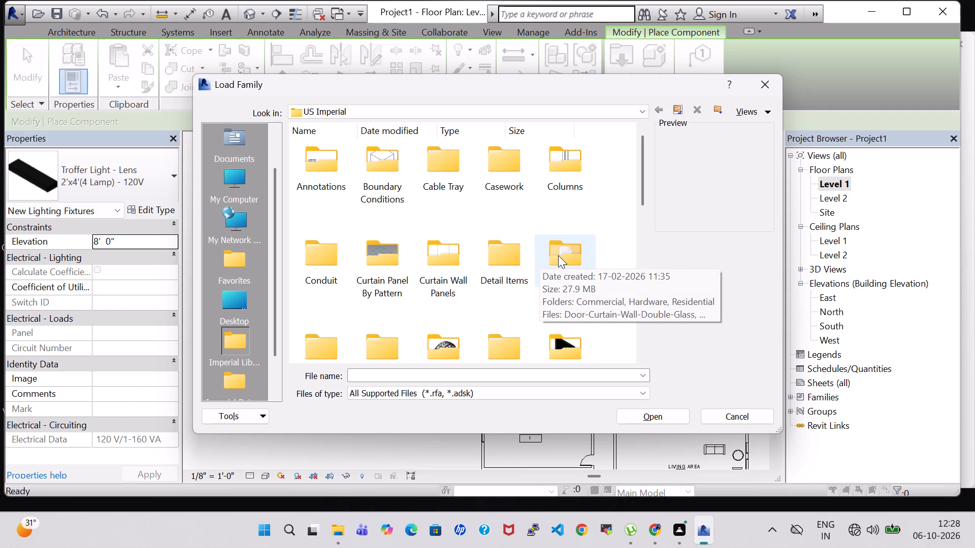
{"action": "scroll", "coordinate": [558, 255], "scroll_direction": "down", "scroll_amount": 1}
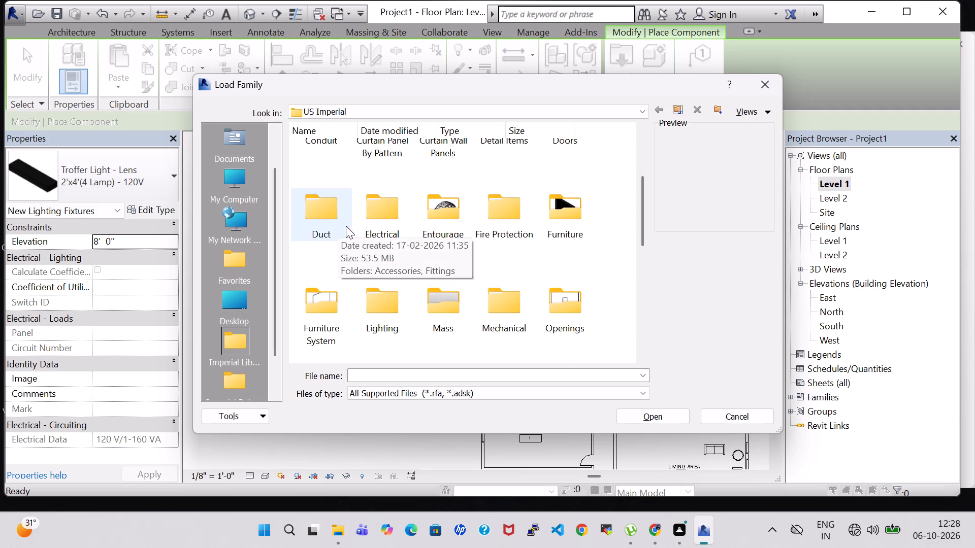
{"action": "double_click", "coordinate": [555, 221]}
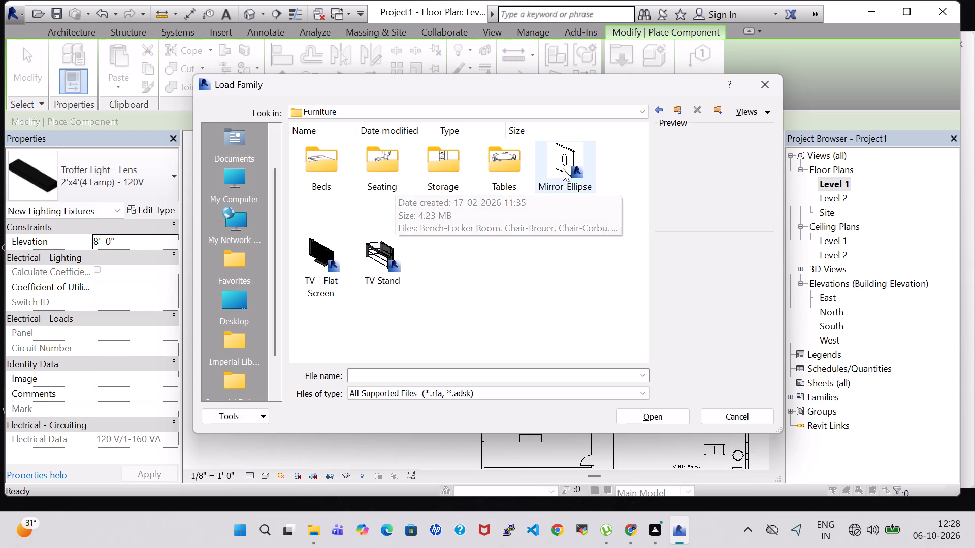
{"action": "double_click", "coordinate": [508, 172]}
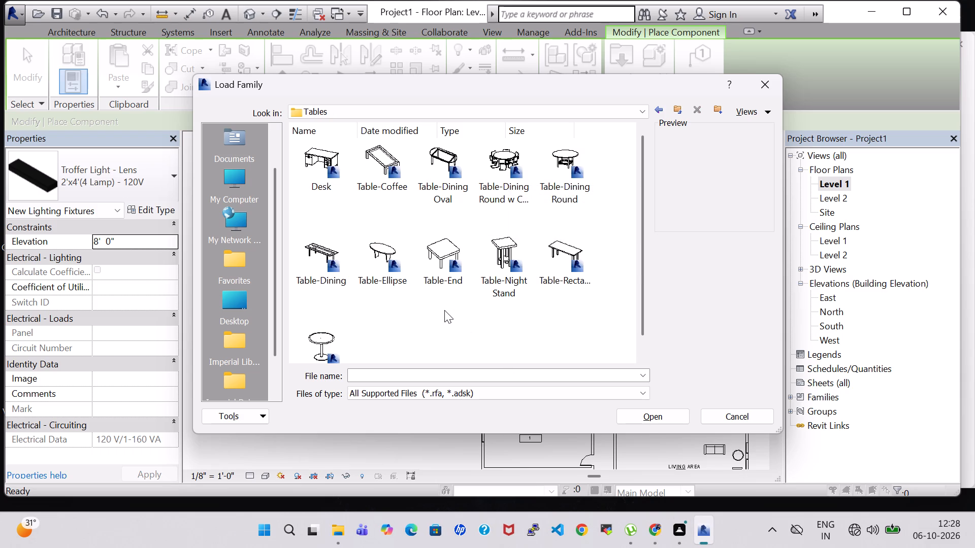
{"action": "left_click", "coordinate": [655, 112]}
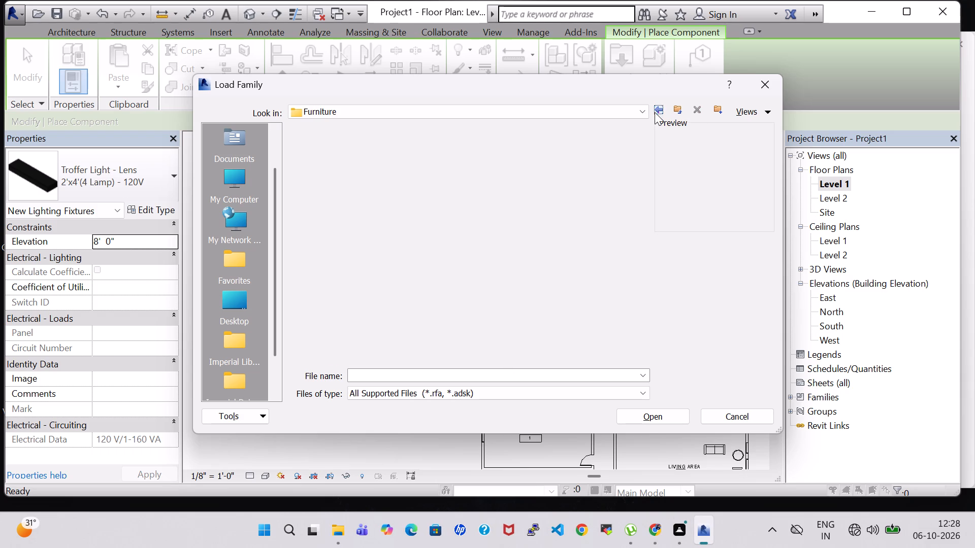
{"action": "double_click", "coordinate": [375, 186]}
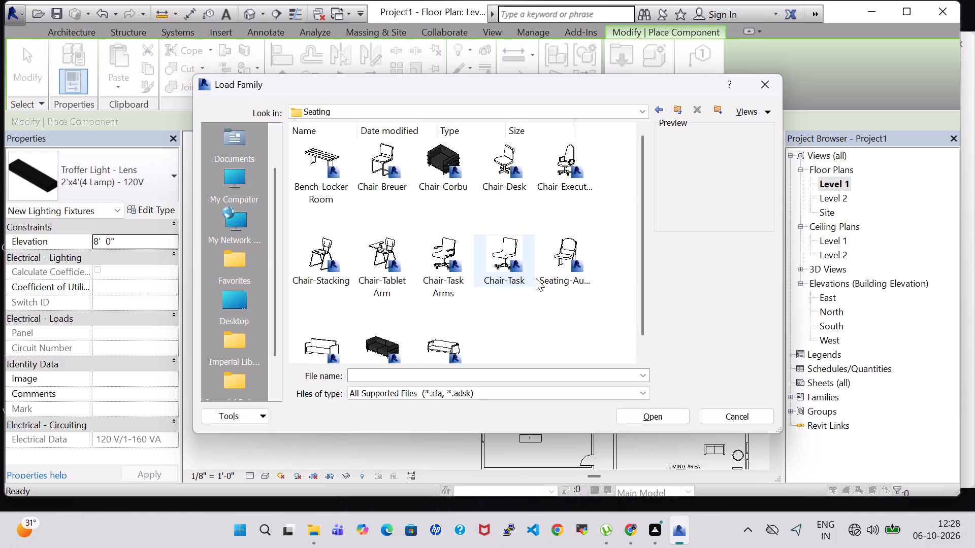
{"action": "scroll", "coordinate": [533, 321], "scroll_direction": "down", "scroll_amount": 1}
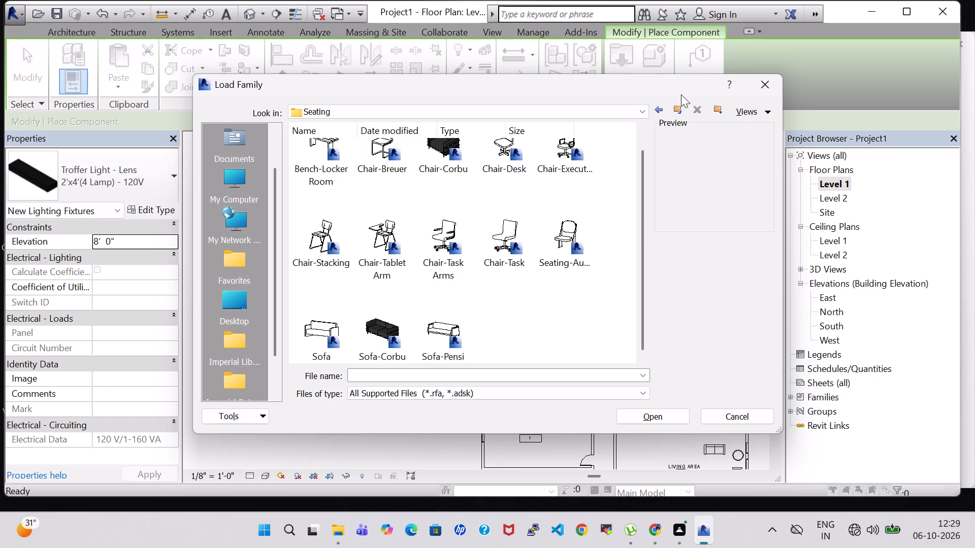
{"action": "left_click", "coordinate": [659, 110]}
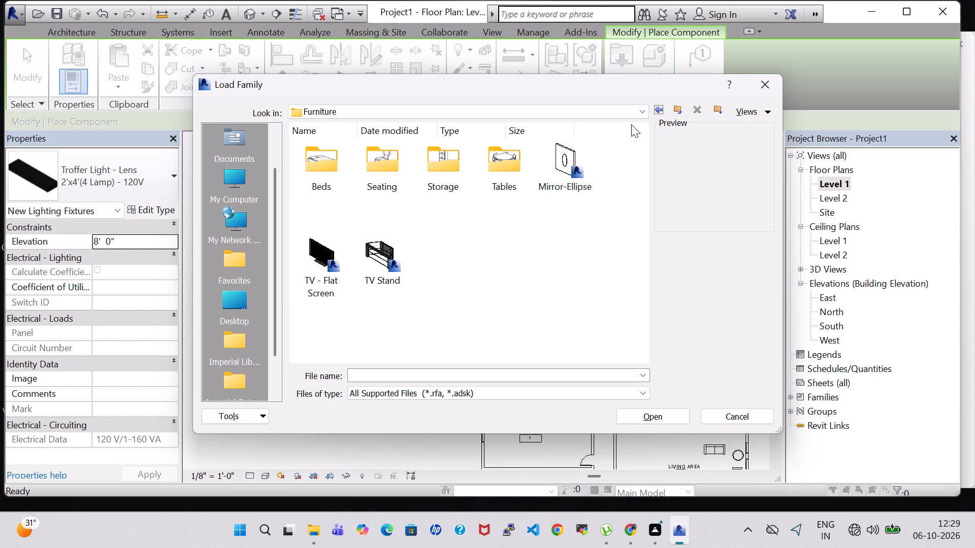
{"action": "left_click", "coordinate": [664, 105]}
{"action": "left_click", "coordinate": [663, 107]}
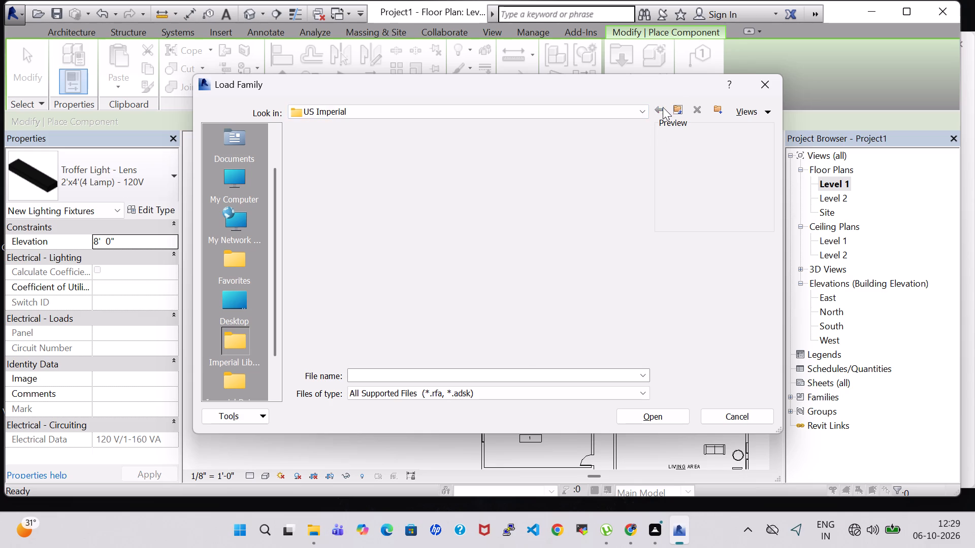
Look through the families in the library's Openings and Furniture System folders.
{"action": "scroll", "coordinate": [568, 271], "scroll_direction": "down", "scroll_amount": 1}
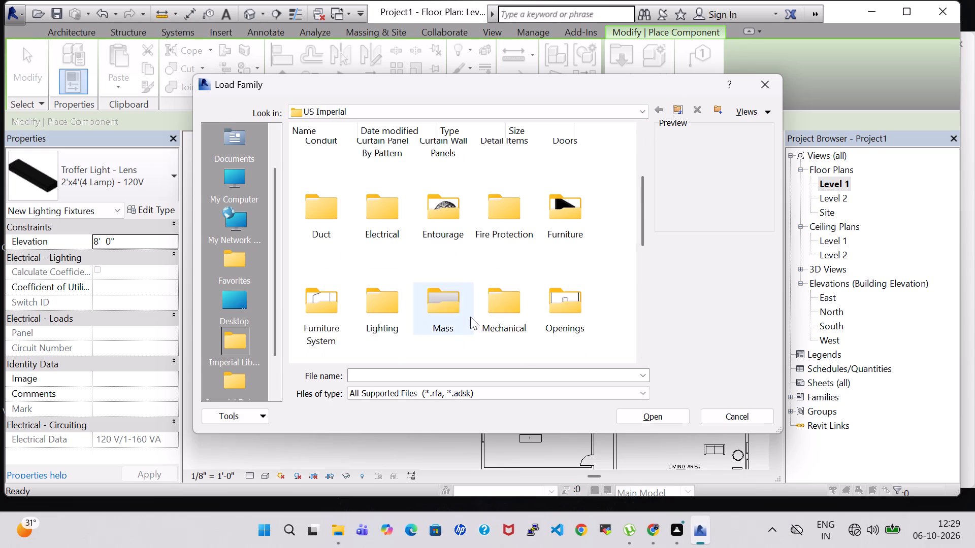
{"action": "scroll", "coordinate": [470, 317], "scroll_direction": "down", "scroll_amount": 1}
{"action": "double_click", "coordinate": [552, 153]}
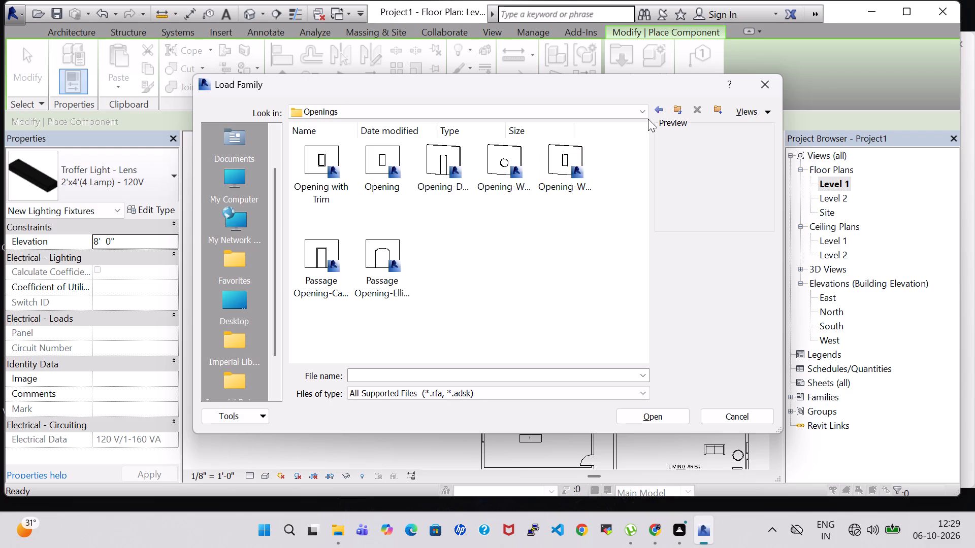
{"action": "left_click", "coordinate": [660, 107]}
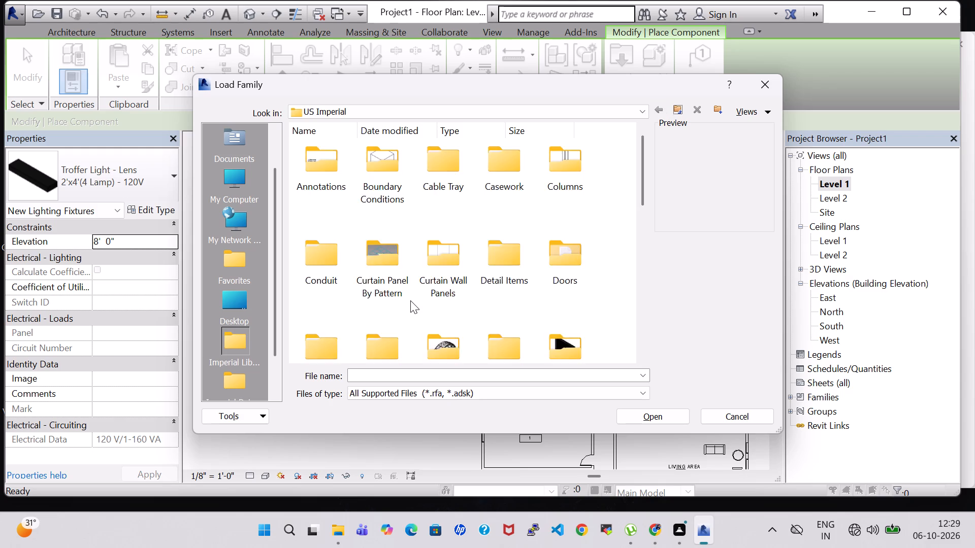
{"action": "scroll", "coordinate": [410, 300], "scroll_direction": "down", "scroll_amount": 1}
{"action": "double_click", "coordinate": [313, 302]}
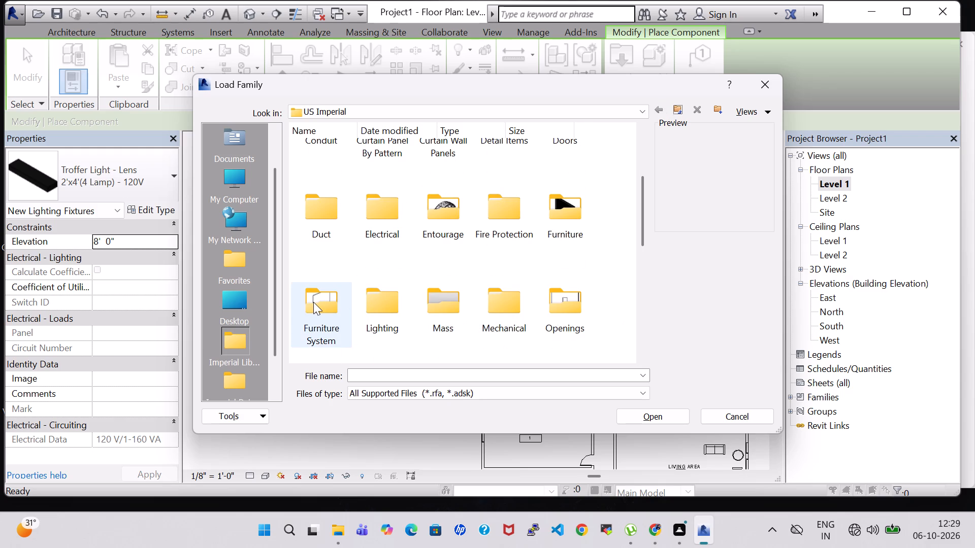
{"action": "left_click", "coordinate": [660, 108]}
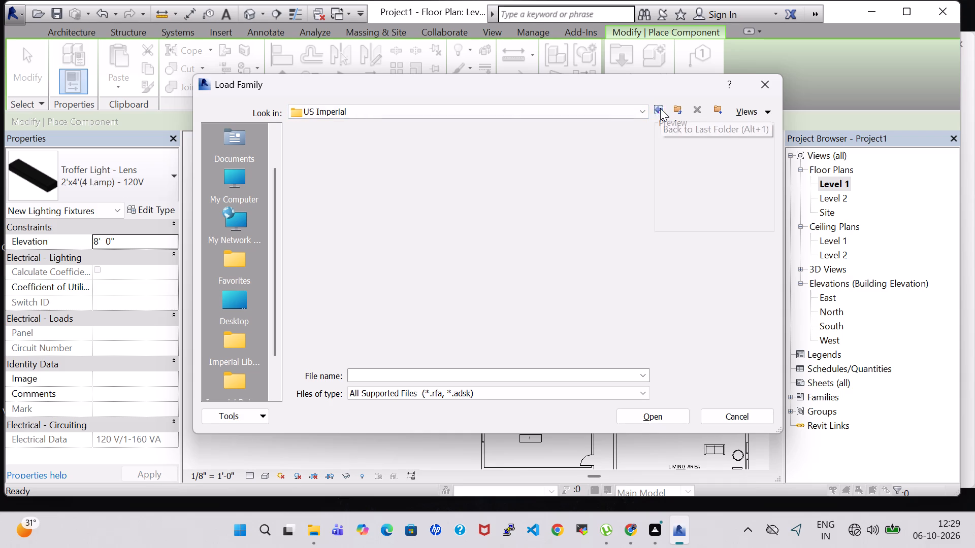
Look through the library's Specialty Equipment folder, examining the families in its Classroom-Library and Domestic subfolders.
{"action": "scroll", "coordinate": [409, 289], "scroll_direction": "down", "scroll_amount": 4}
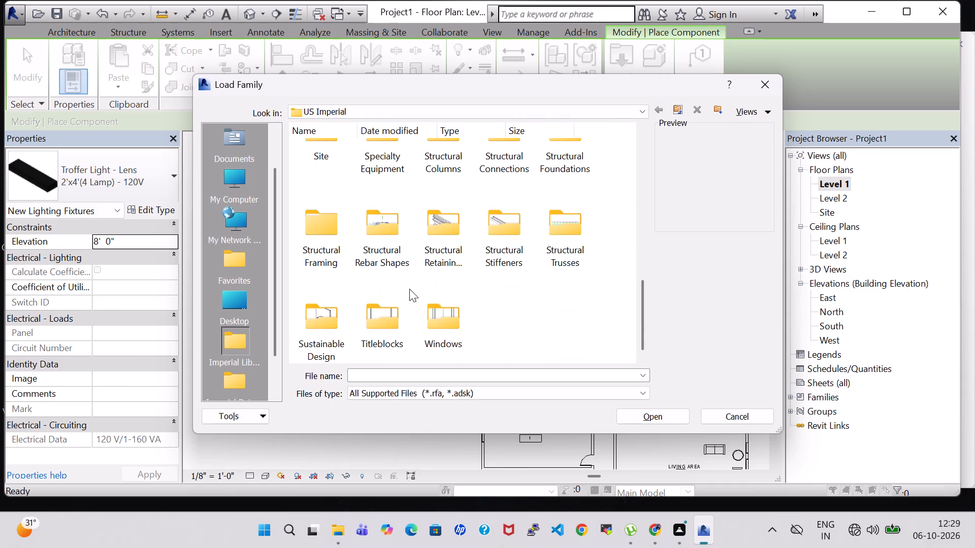
{"action": "scroll", "coordinate": [409, 289], "scroll_direction": "down", "scroll_amount": 1}
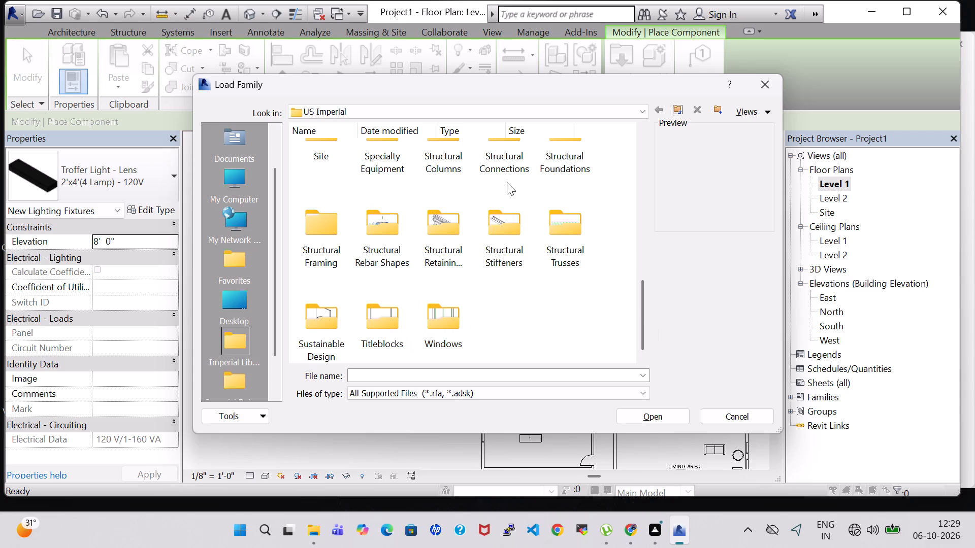
{"action": "scroll", "coordinate": [507, 182], "scroll_direction": "up", "scroll_amount": 1}
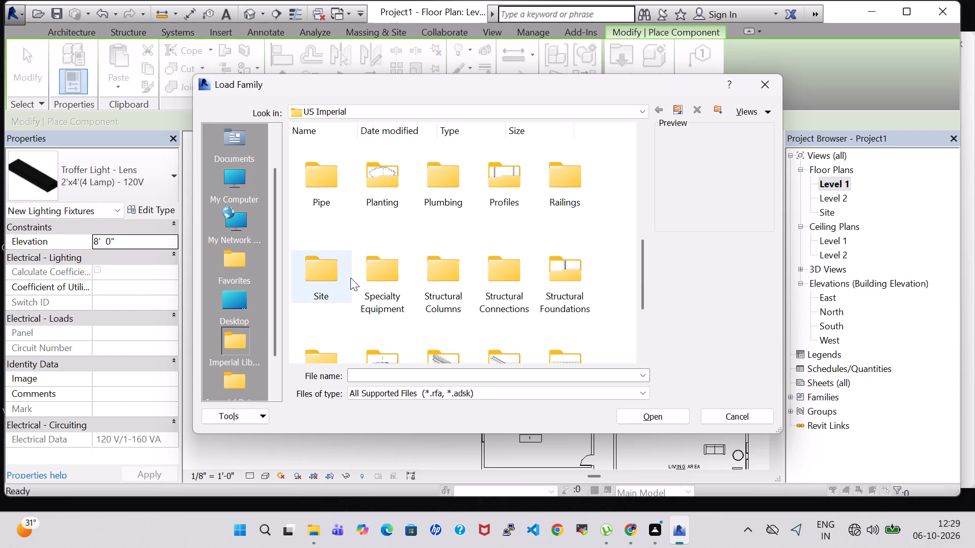
{"action": "left_click", "coordinate": [350, 278]}
{"action": "double_click", "coordinate": [387, 275]}
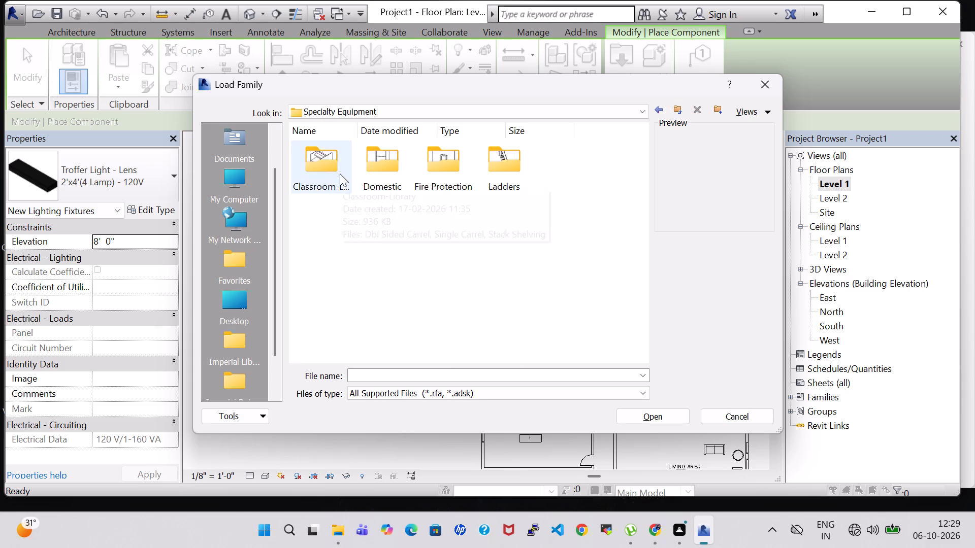
{"action": "double_click", "coordinate": [340, 174]}
{"action": "left_click", "coordinate": [663, 107]}
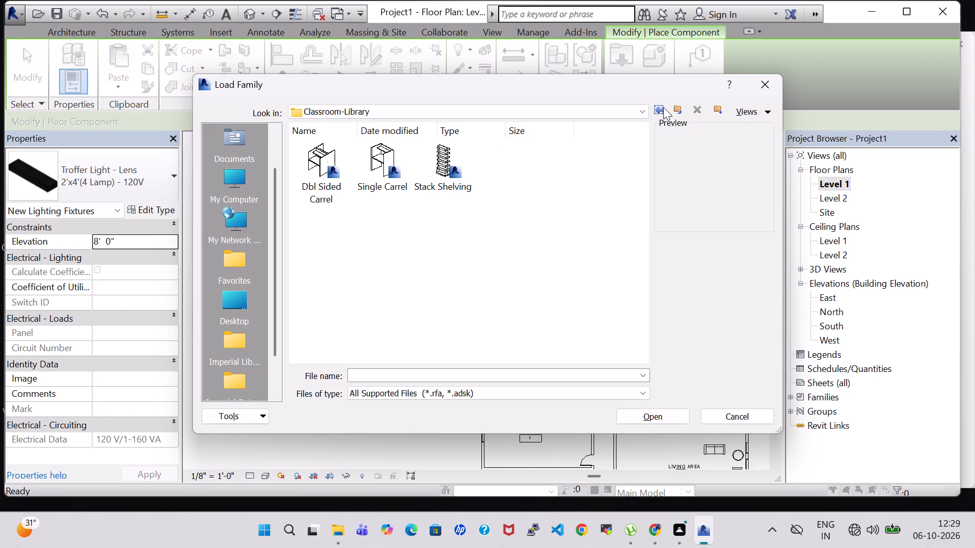
{"action": "double_click", "coordinate": [382, 180]}
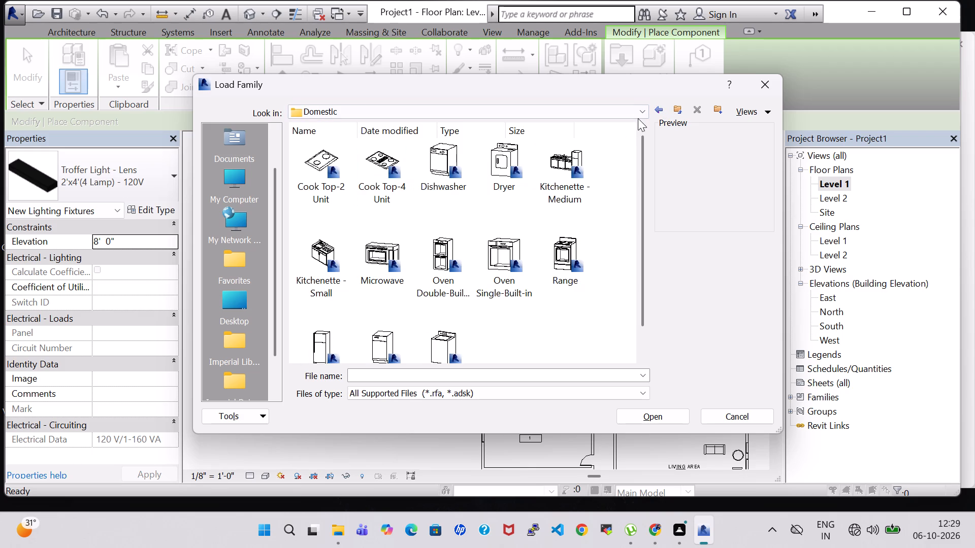
{"action": "scroll", "coordinate": [515, 207], "scroll_direction": "down", "scroll_amount": 1}
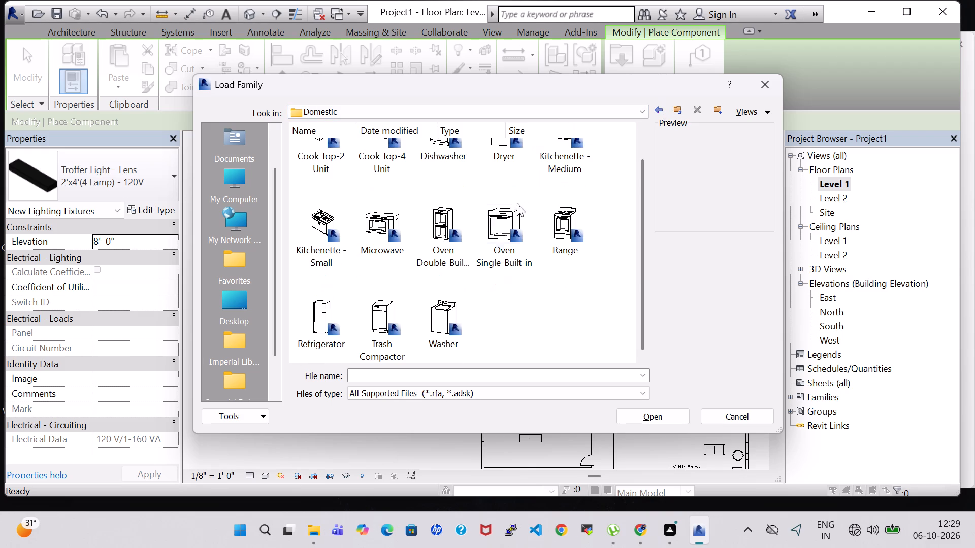
{"action": "left_click", "coordinate": [657, 106]}
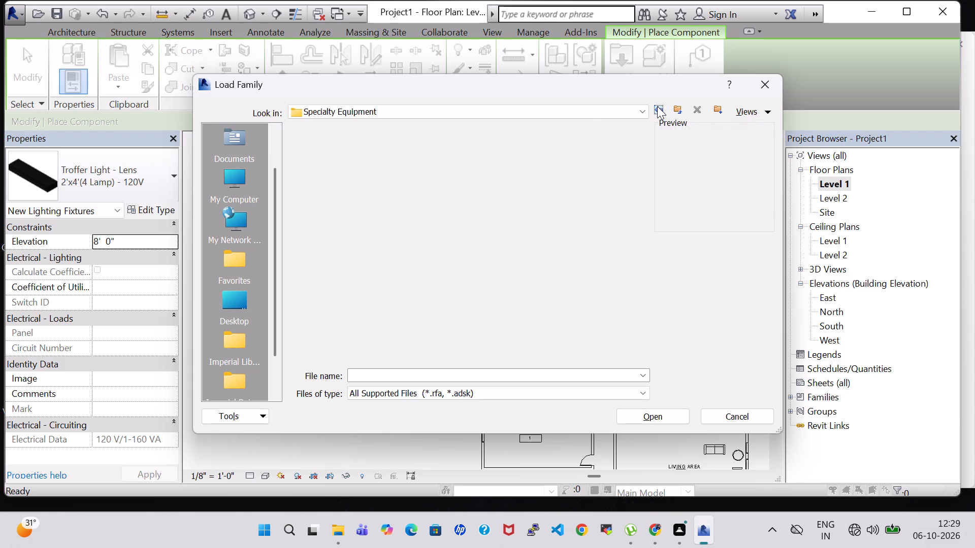
Look in the US Imperial library's Plumbing folder, examining what its Architectural Equipment subfolder offers.
{"action": "left_click", "coordinate": [657, 106]}
{"action": "scroll", "coordinate": [586, 185], "scroll_direction": "down", "scroll_amount": 2}
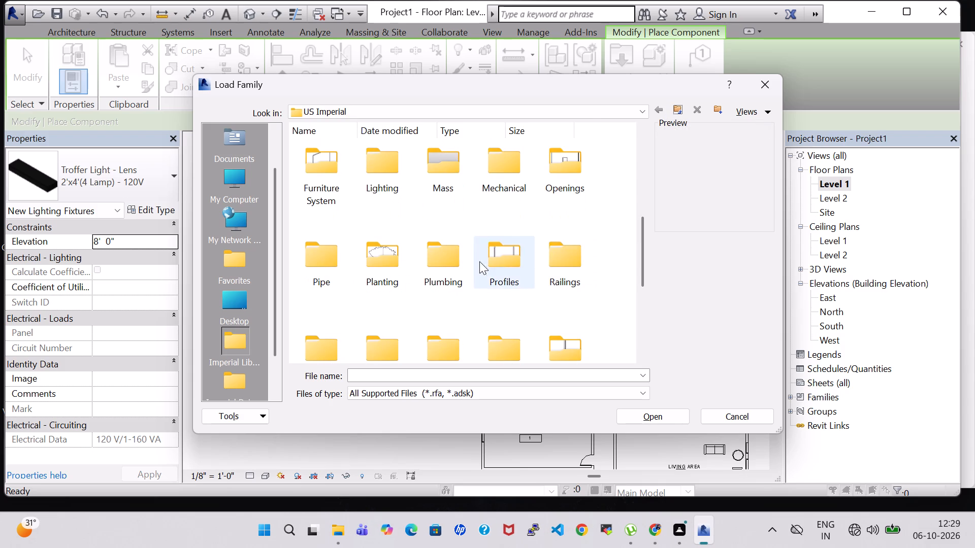
{"action": "double_click", "coordinate": [456, 261]}
{"action": "double_click", "coordinate": [329, 180]}
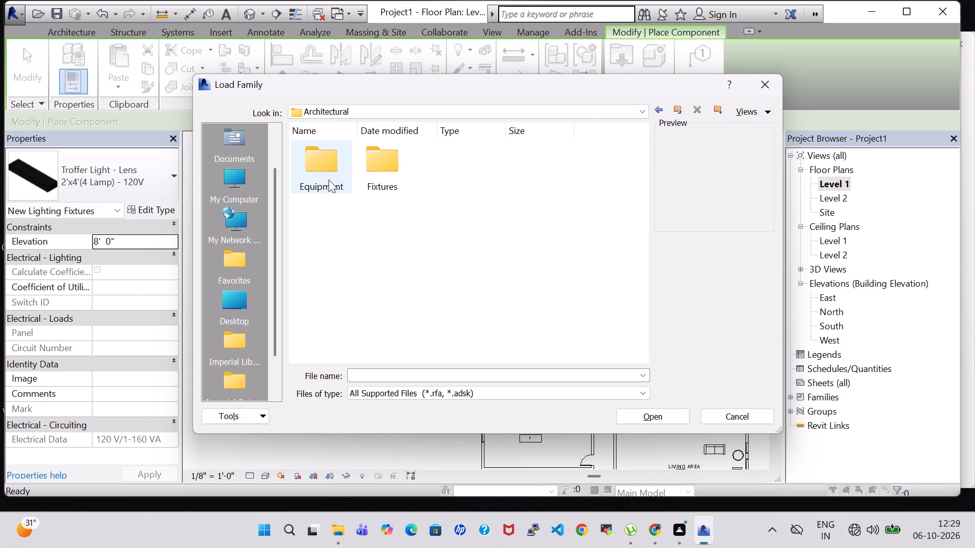
{"action": "double_click", "coordinate": [329, 180]}
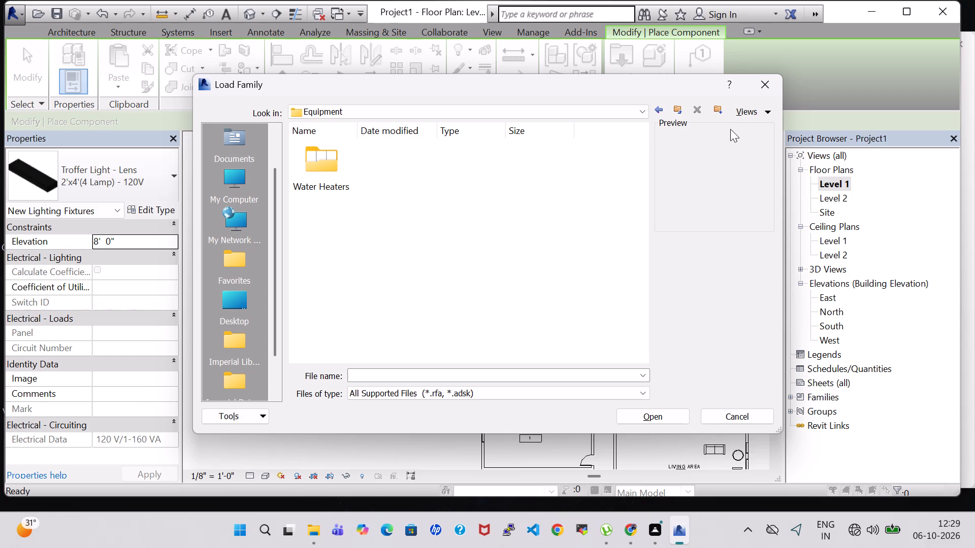
{"action": "left_click", "coordinate": [658, 109]}
Look through the Drains, Drinking Fountains, Showers and Sinks families under the plumbing Fixtures folder, and leave component placement without loading any.
{"action": "double_click", "coordinate": [410, 177]}
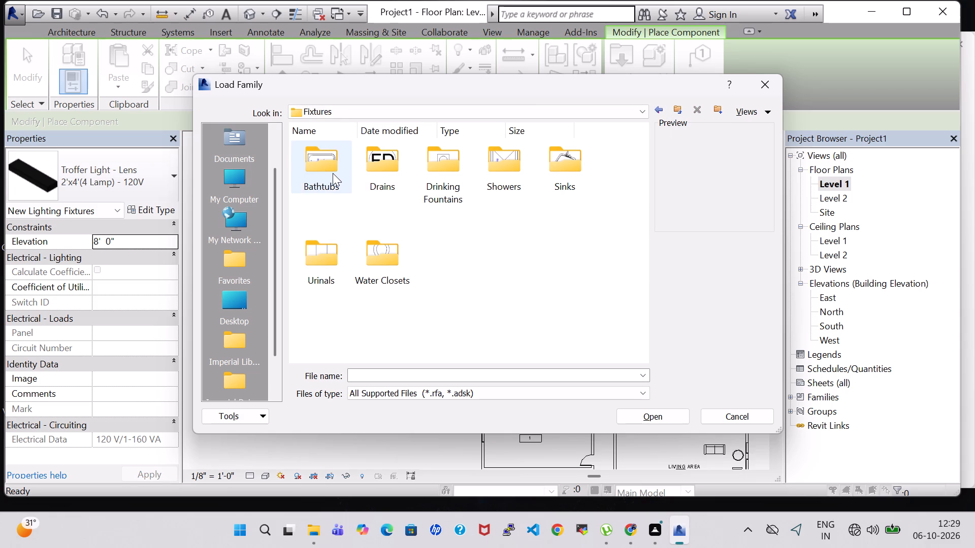
{"action": "double_click", "coordinate": [377, 169]}
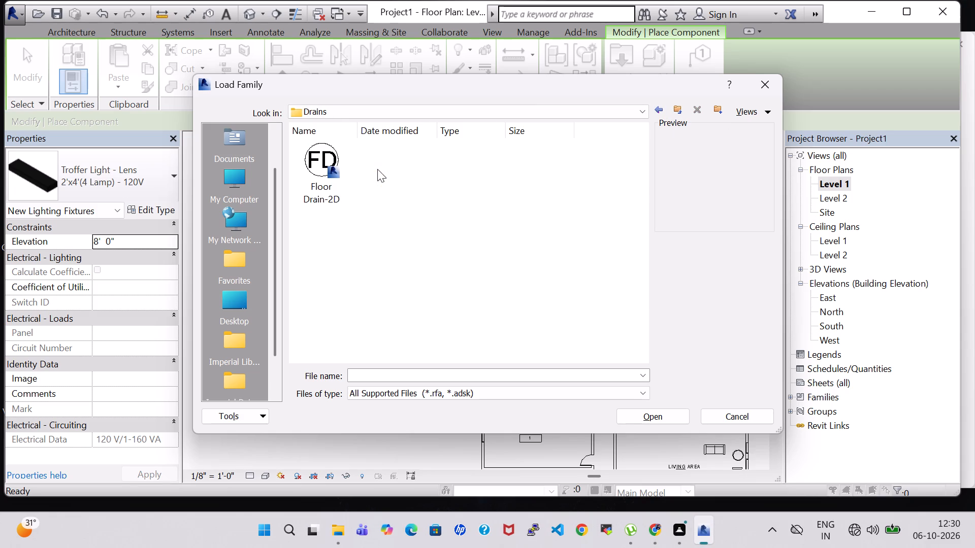
{"action": "left_click", "coordinate": [659, 107]}
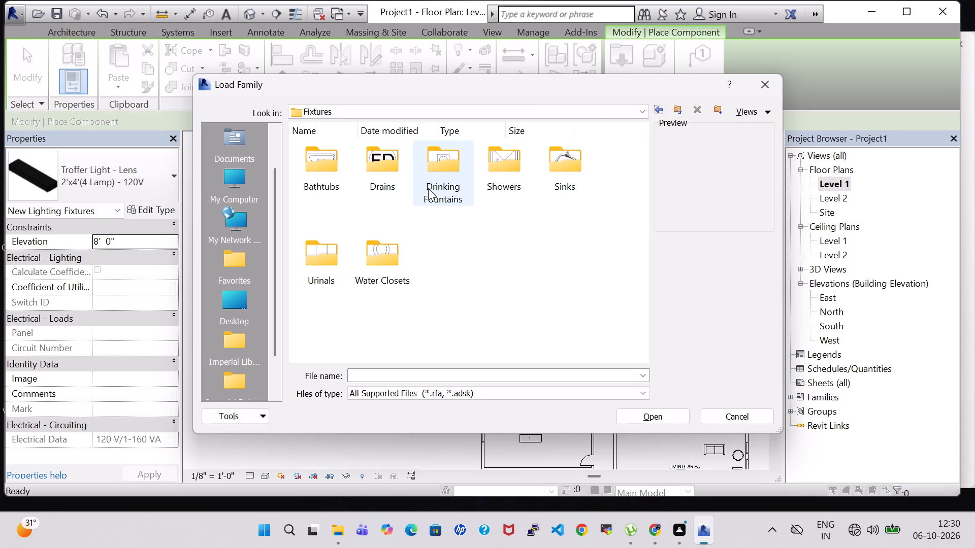
{"action": "double_click", "coordinate": [428, 188]}
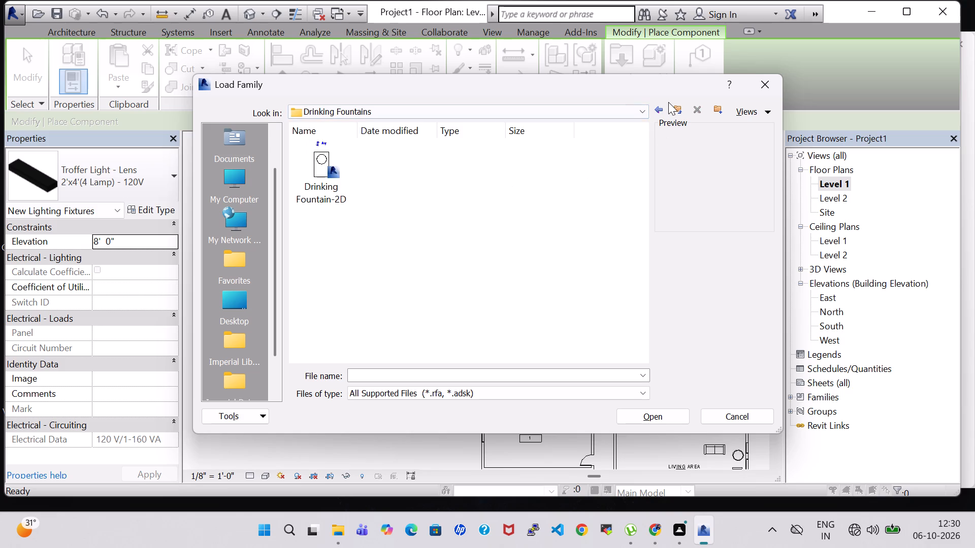
{"action": "left_click", "coordinate": [661, 109]}
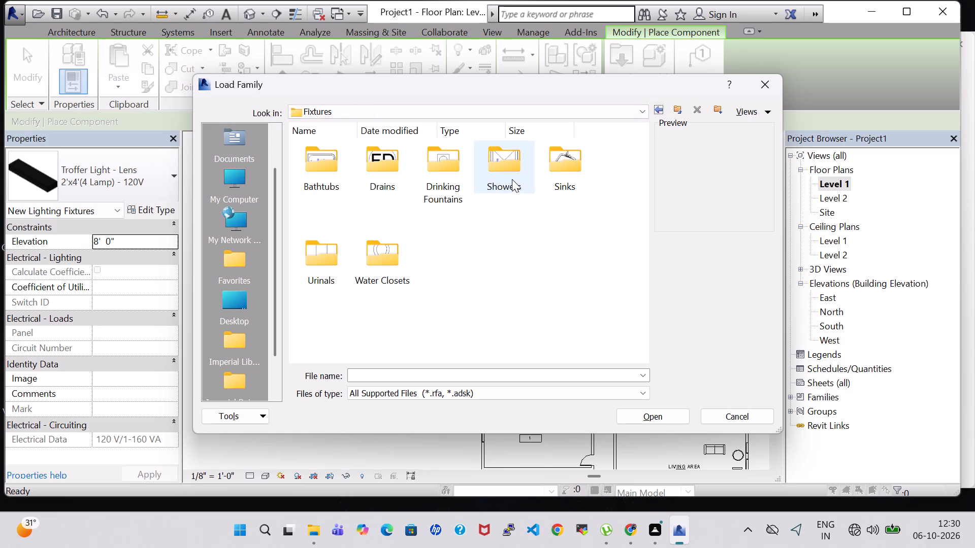
{"action": "double_click", "coordinate": [512, 179]}
{"action": "left_click", "coordinate": [654, 104]}
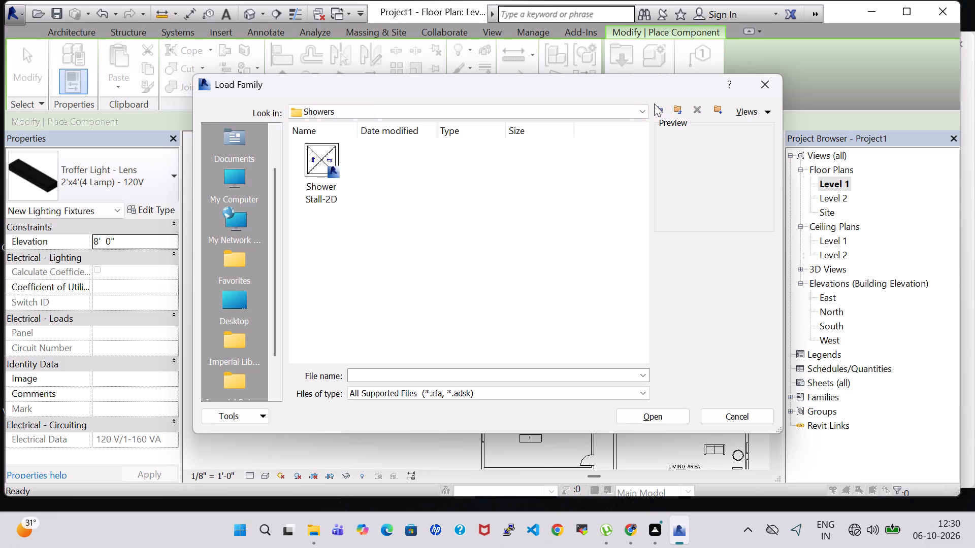
{"action": "left_click", "coordinate": [661, 116]}
{"action": "left_click", "coordinate": [661, 110]}
{"action": "double_click", "coordinate": [577, 163]}
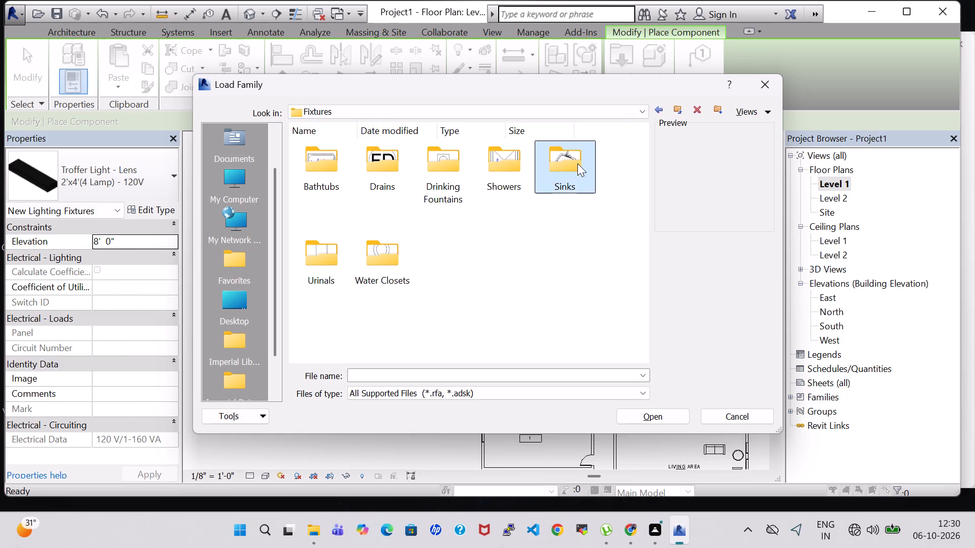
{"action": "left_click", "coordinate": [656, 110]}
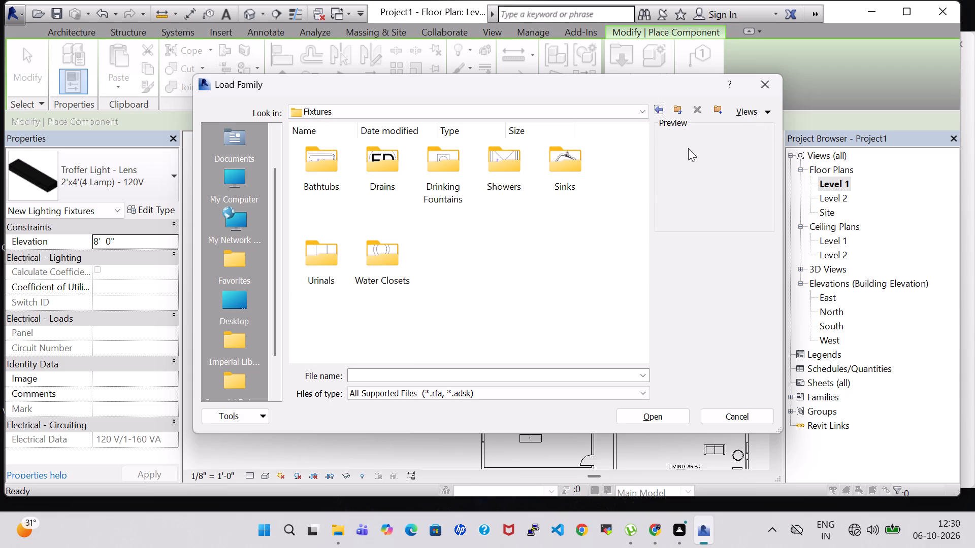
{"action": "left_click", "coordinate": [759, 86]}
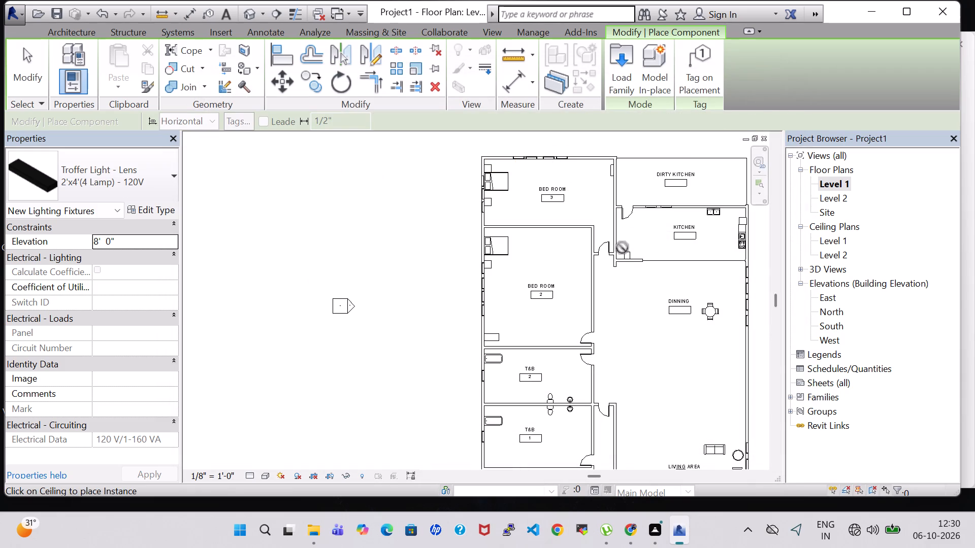
{"action": "scroll", "coordinate": [562, 402], "scroll_direction": "up", "scroll_amount": 7}
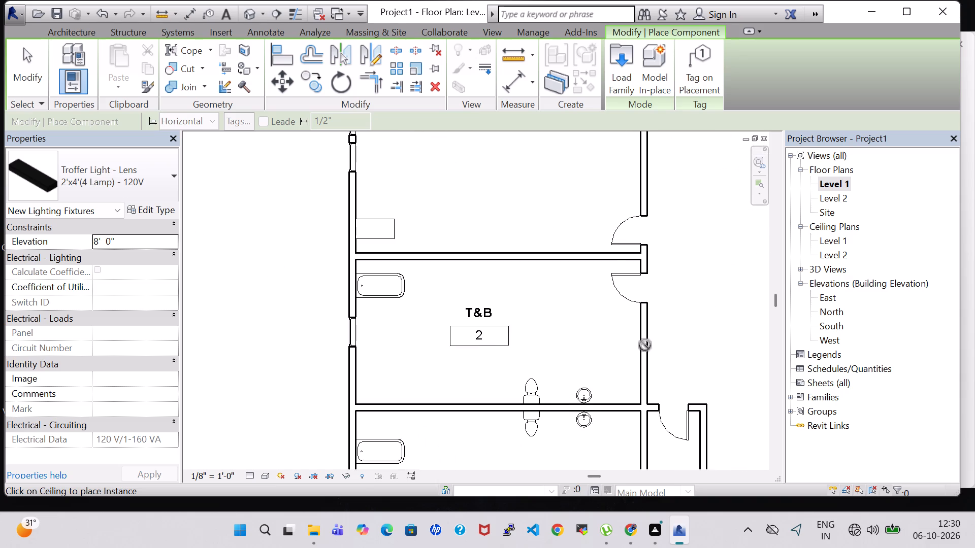
{"action": "scroll", "coordinate": [642, 344], "scroll_direction": "down", "scroll_amount": 5}
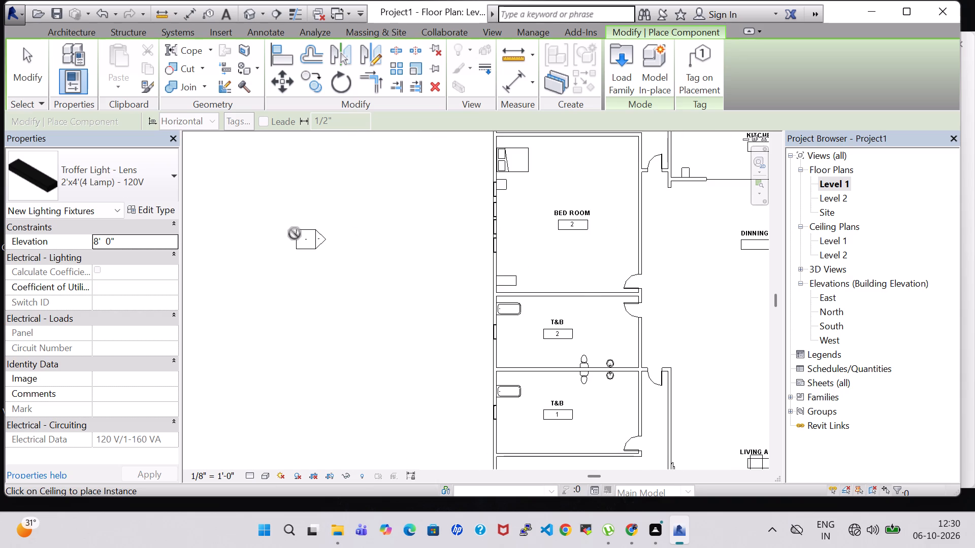
{"action": "key", "text": "Escape"}
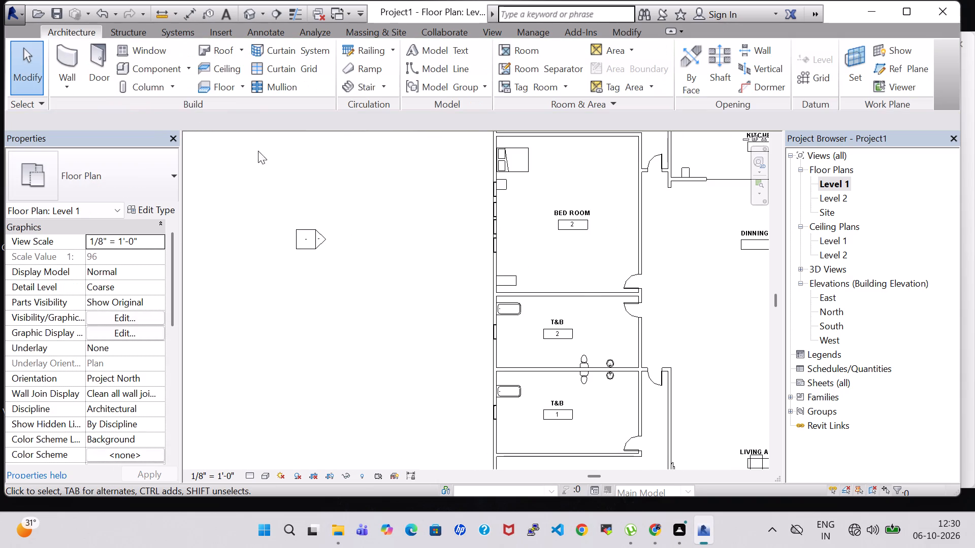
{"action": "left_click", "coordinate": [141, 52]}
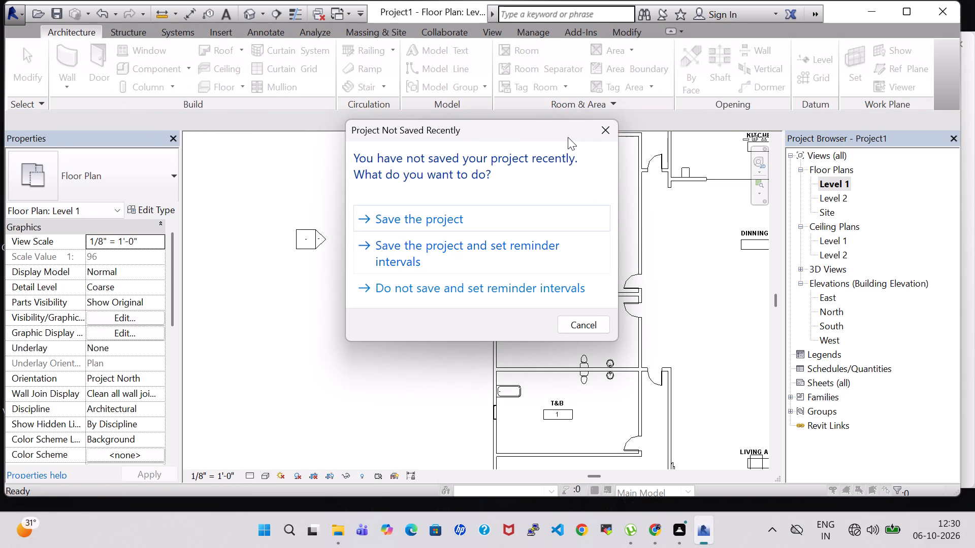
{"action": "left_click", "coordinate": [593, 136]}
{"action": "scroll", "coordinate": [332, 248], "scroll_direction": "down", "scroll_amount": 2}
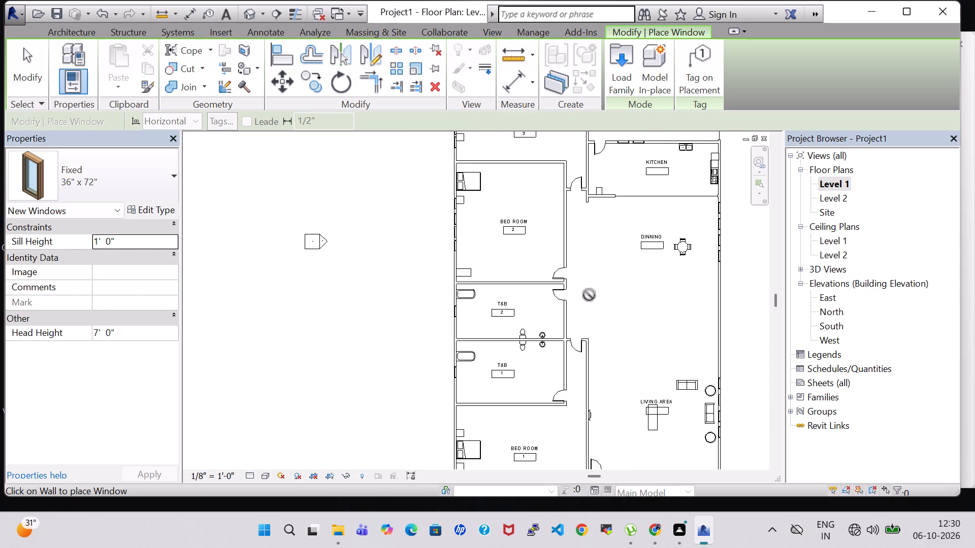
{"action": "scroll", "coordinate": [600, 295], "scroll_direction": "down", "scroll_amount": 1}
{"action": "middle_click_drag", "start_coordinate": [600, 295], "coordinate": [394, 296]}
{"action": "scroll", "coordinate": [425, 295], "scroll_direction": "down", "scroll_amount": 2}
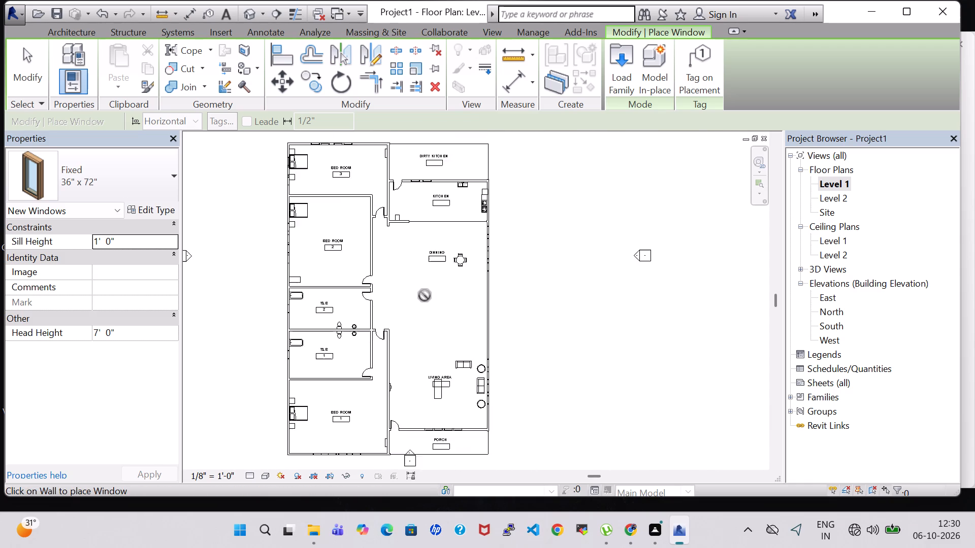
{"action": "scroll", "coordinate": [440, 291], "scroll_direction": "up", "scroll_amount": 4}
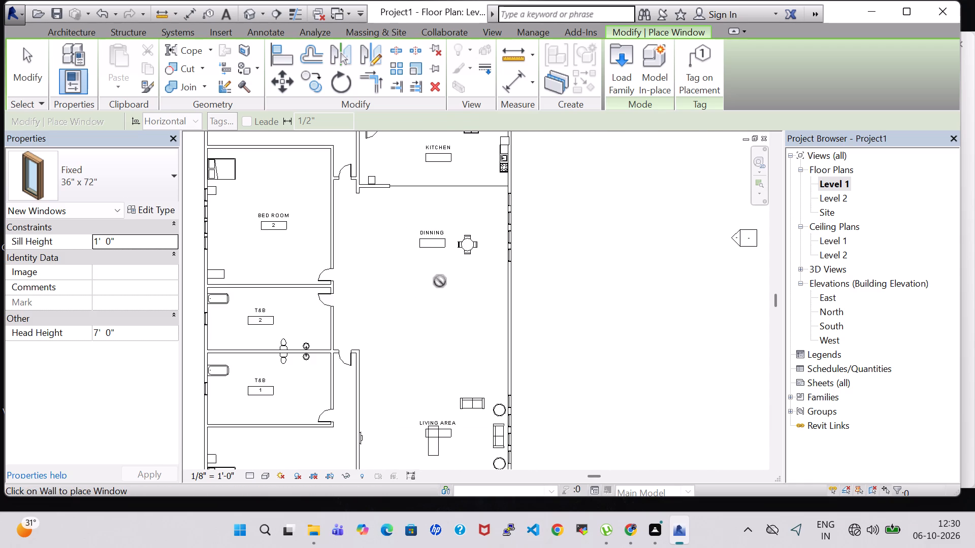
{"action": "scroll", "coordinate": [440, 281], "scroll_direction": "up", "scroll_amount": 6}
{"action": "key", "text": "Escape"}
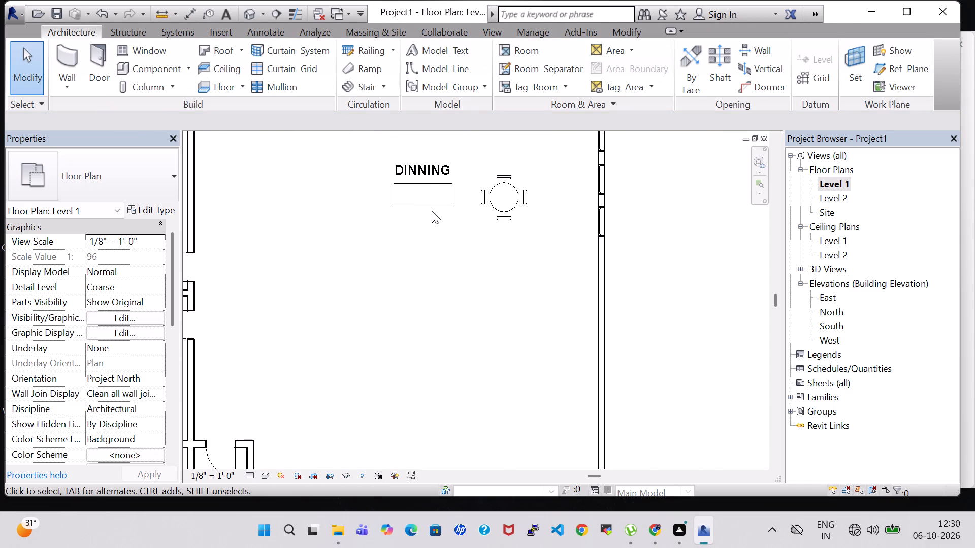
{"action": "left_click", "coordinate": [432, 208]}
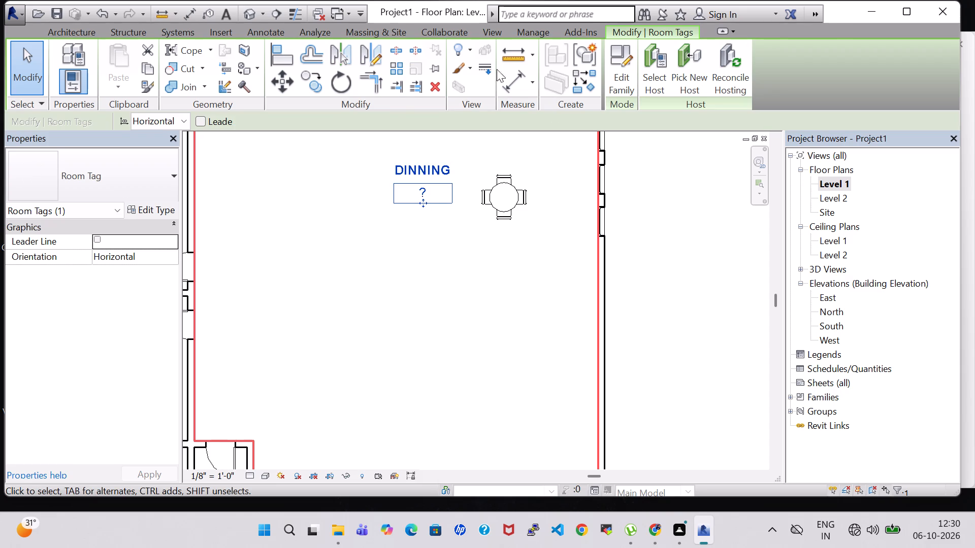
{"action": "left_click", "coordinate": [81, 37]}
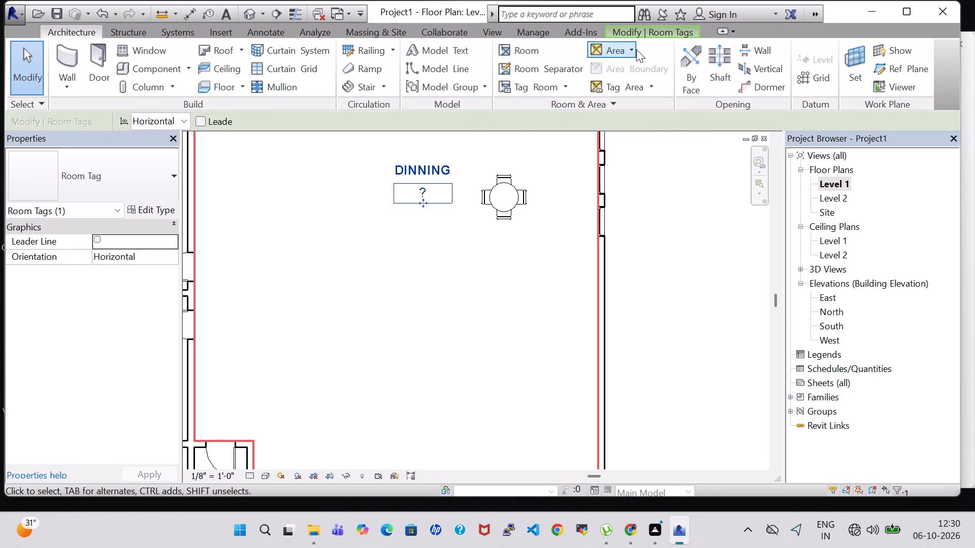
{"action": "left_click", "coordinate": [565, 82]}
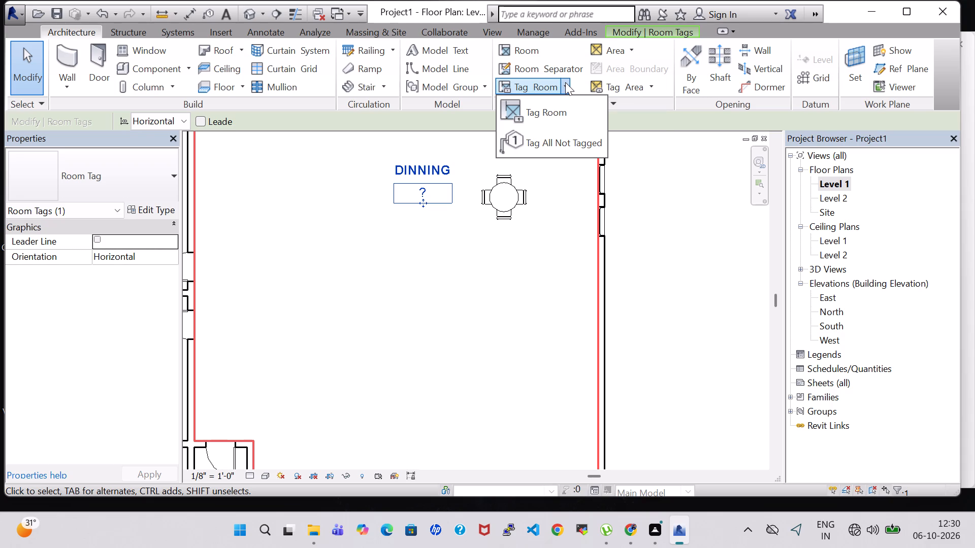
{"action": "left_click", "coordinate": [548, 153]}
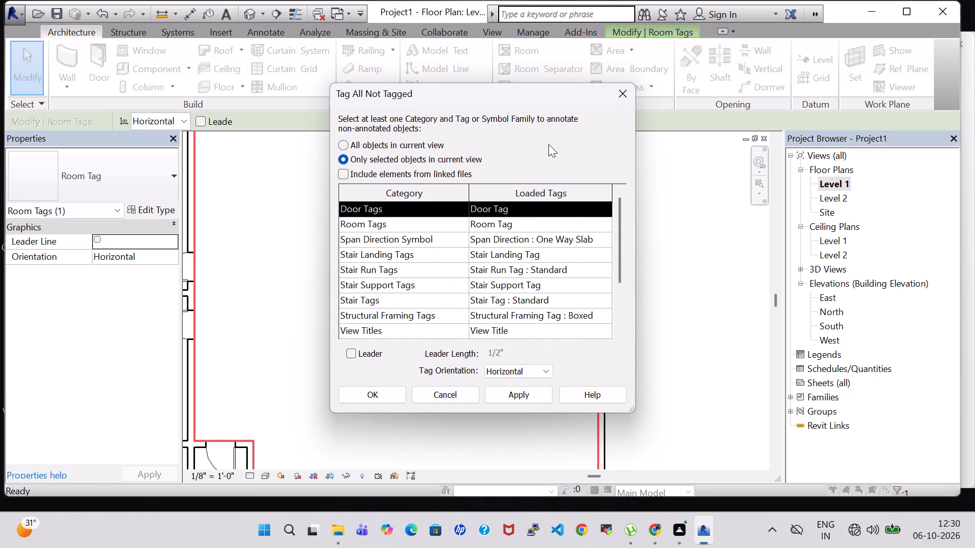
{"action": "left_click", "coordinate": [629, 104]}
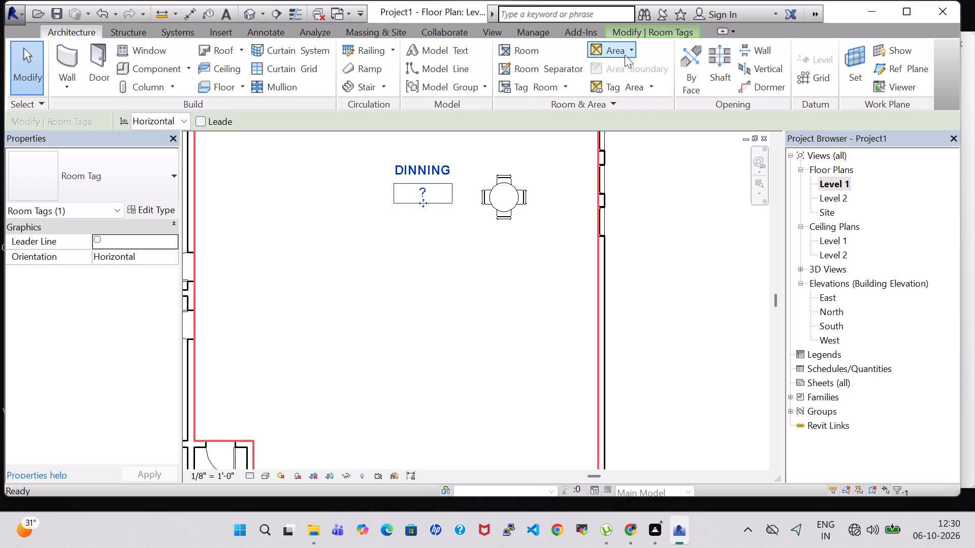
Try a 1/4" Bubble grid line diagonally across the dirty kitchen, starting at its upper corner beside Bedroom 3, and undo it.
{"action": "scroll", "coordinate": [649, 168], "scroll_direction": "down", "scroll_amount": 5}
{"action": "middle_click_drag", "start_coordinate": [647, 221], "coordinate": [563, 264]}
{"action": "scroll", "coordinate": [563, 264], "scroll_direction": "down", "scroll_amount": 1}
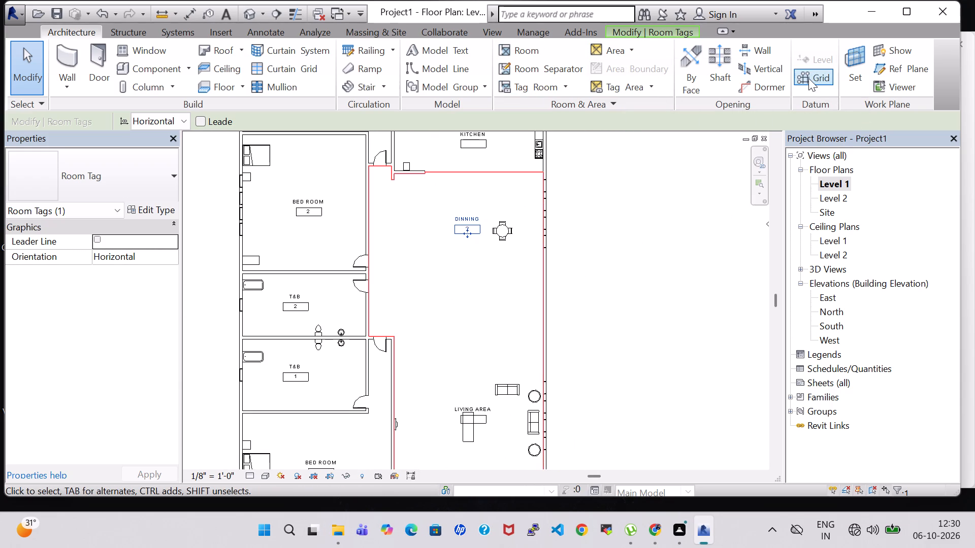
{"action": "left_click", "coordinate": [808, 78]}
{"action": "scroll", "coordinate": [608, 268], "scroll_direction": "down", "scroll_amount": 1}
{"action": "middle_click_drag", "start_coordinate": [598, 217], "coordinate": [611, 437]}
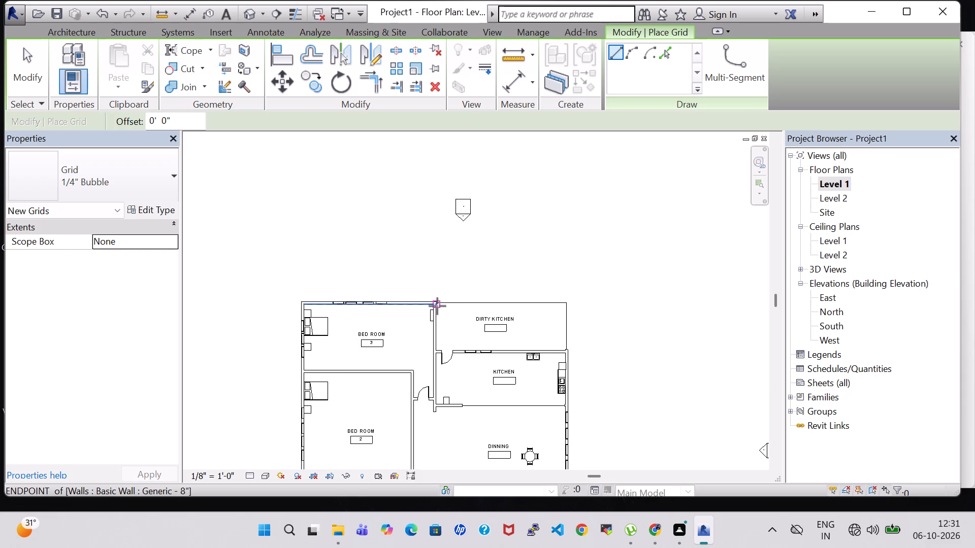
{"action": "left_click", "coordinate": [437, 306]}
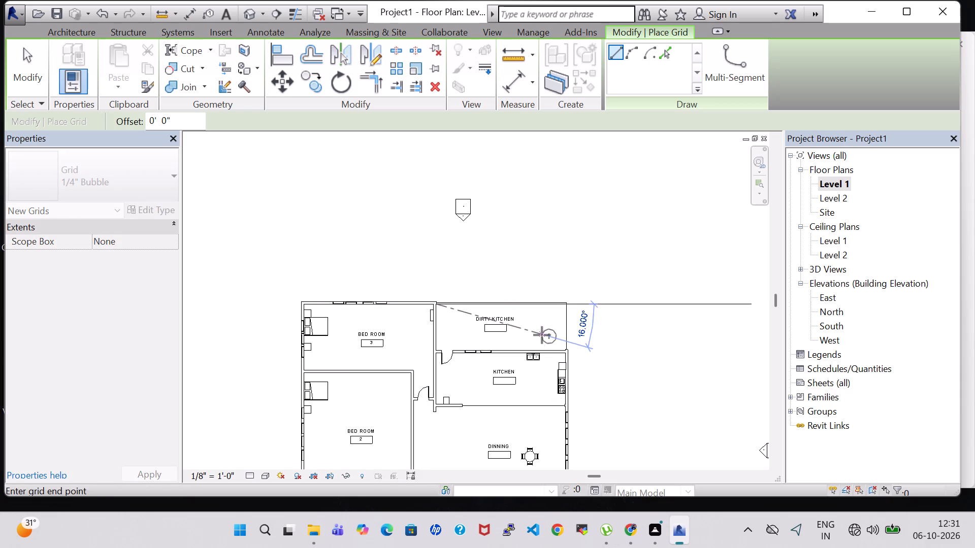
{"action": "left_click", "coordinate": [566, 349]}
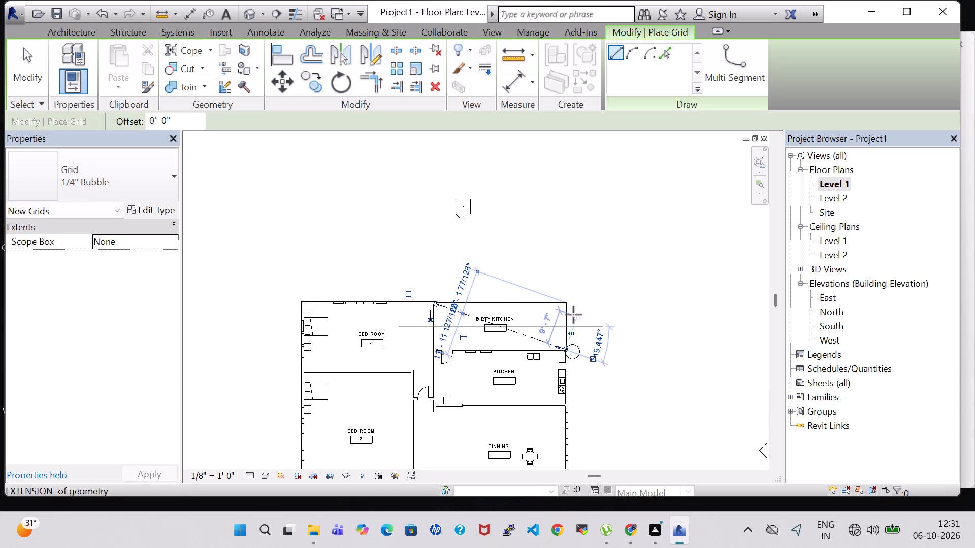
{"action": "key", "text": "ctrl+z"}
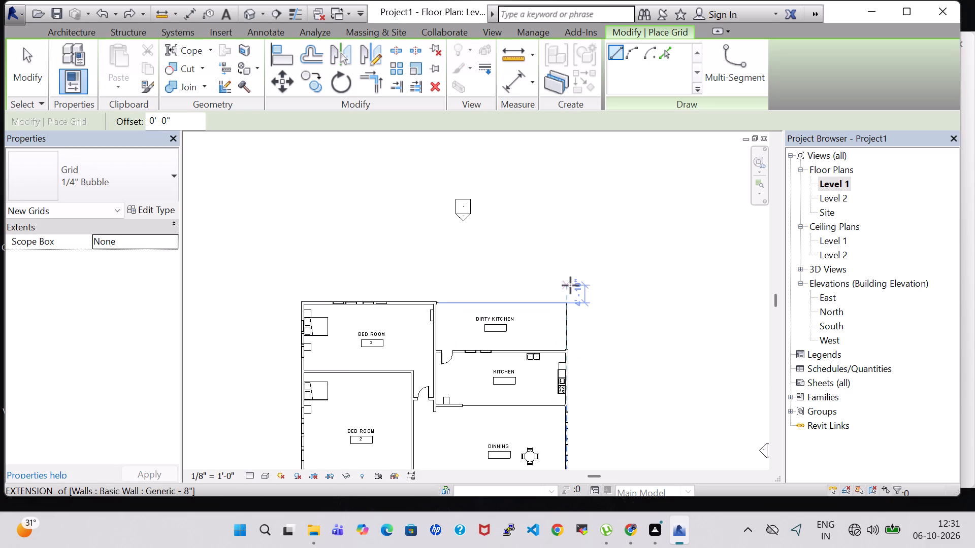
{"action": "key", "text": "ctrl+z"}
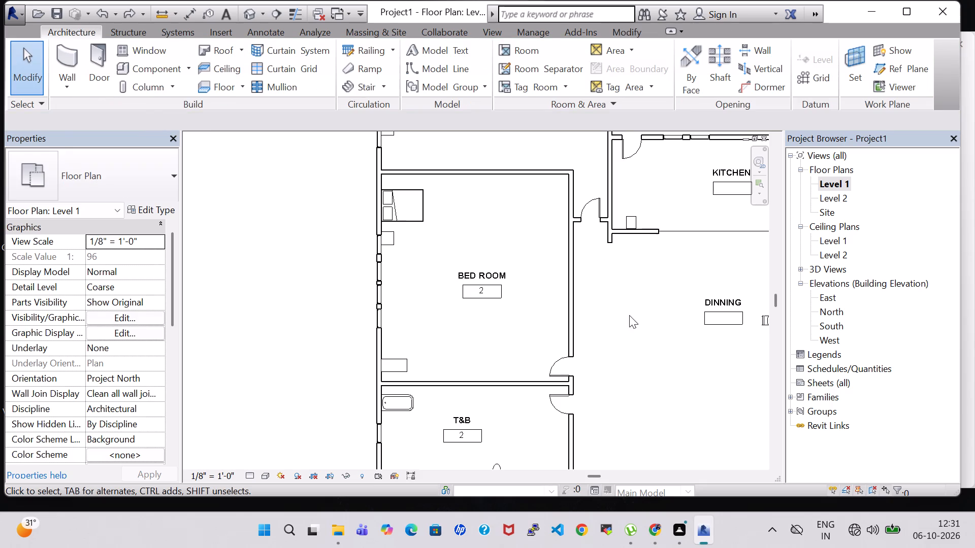
Enter AREA as the number in the Dirty Kitchen room tag.
{"action": "scroll", "coordinate": [629, 315], "scroll_direction": "down", "scroll_amount": 3}
{"action": "middle_click_drag", "start_coordinate": [649, 335], "coordinate": [531, 305]}
{"action": "scroll", "coordinate": [529, 305], "scroll_direction": "down", "scroll_amount": 1}
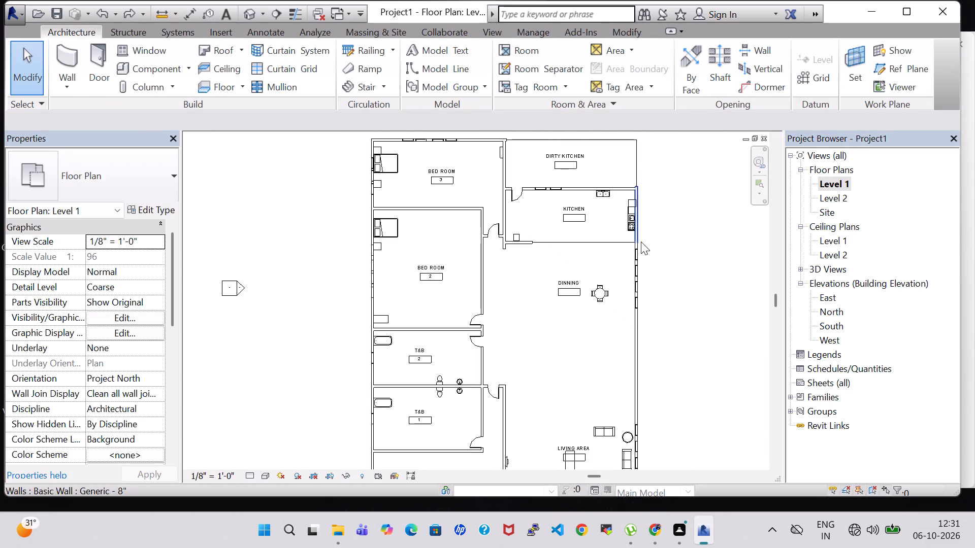
{"action": "scroll", "coordinate": [564, 191], "scroll_direction": "up", "scroll_amount": 3}
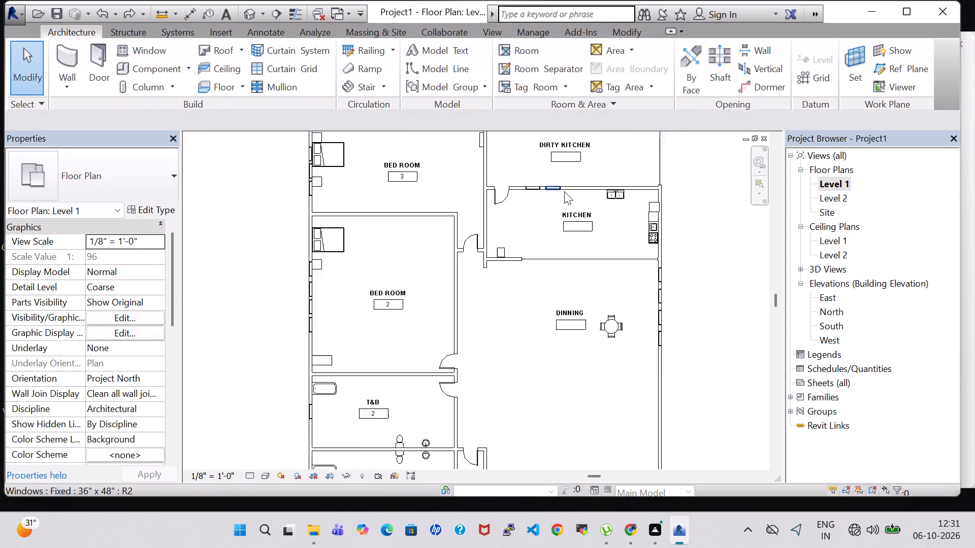
{"action": "left_click", "coordinate": [570, 153]}
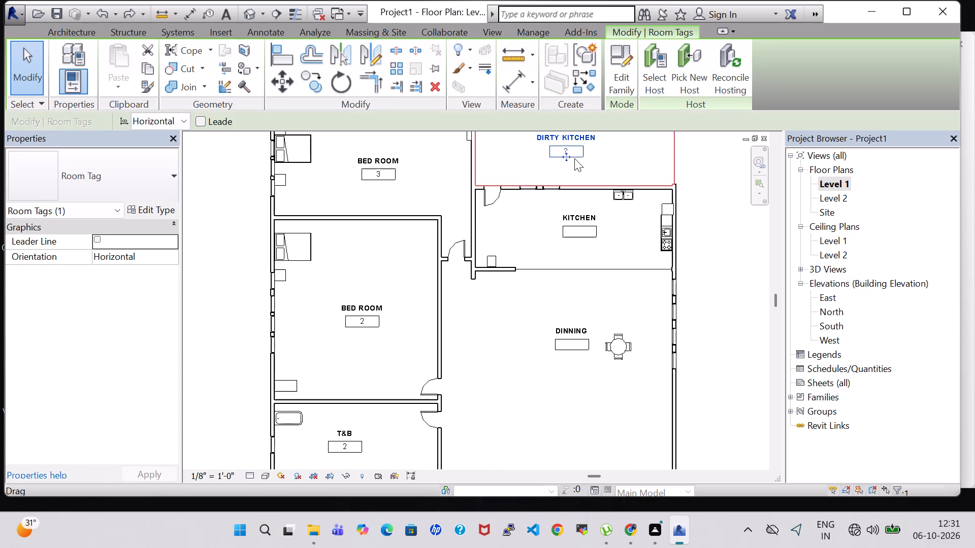
{"action": "scroll", "coordinate": [574, 158], "scroll_direction": "up", "scroll_amount": 5}
{"action": "left_click", "coordinate": [557, 140]}
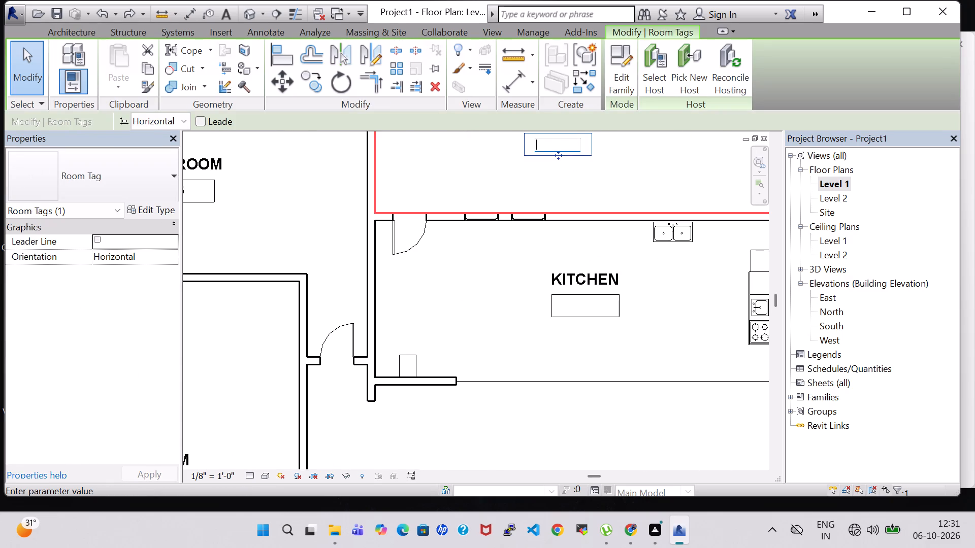
{"action": "type", "text": "AREA"}
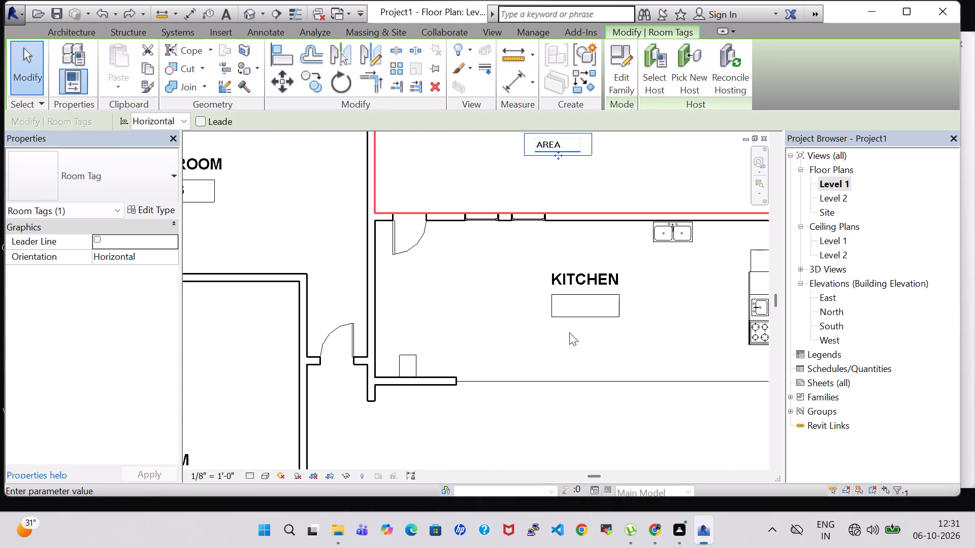
{"action": "left_click", "coordinate": [576, 314]}
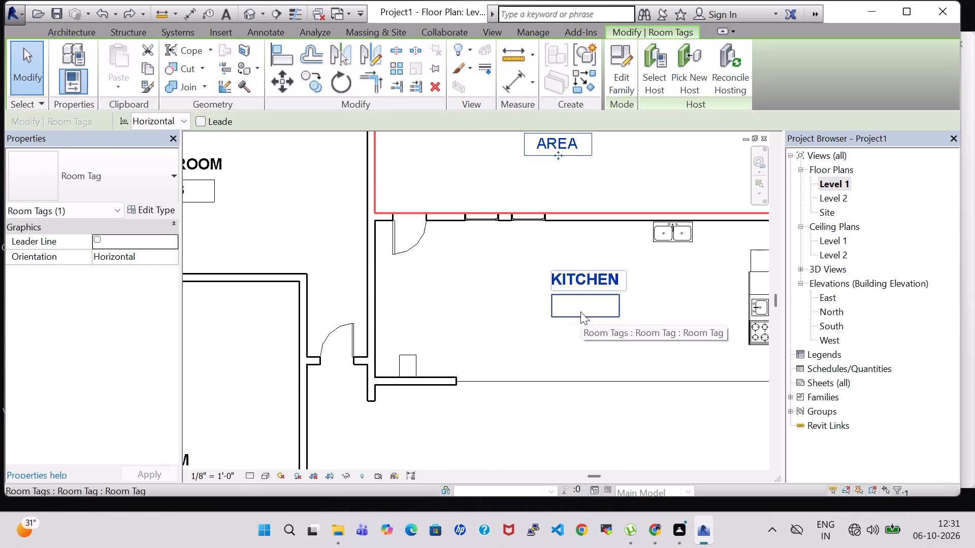
Enter AREA as the number in the Kitchen room tag, below the Dirty Kitchen.
{"action": "left_click", "coordinate": [580, 312]}
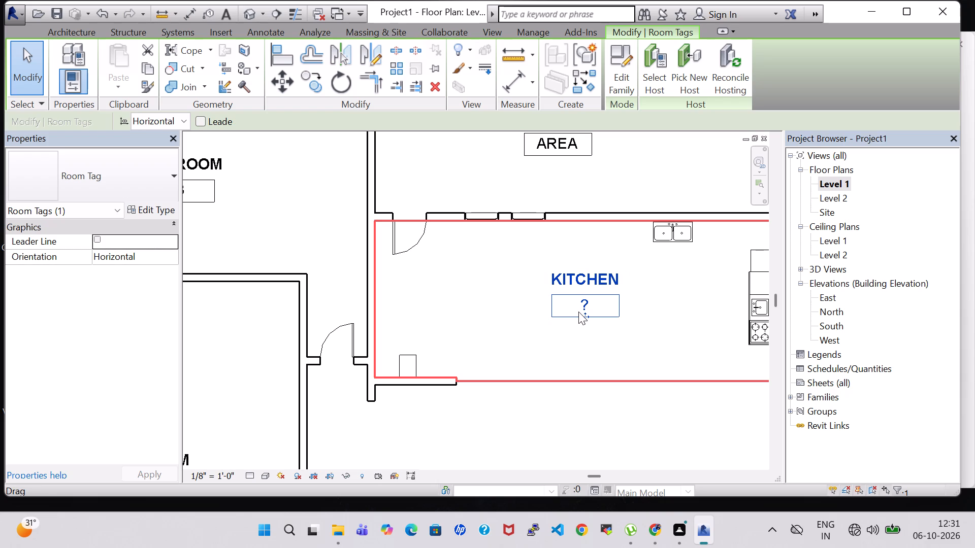
{"action": "left_click", "coordinate": [586, 303]}
{"action": "type", "text": "AREA"}
{"action": "scroll", "coordinate": [651, 324], "scroll_direction": "down", "scroll_amount": 1}
{"action": "left_click", "coordinate": [602, 436]}
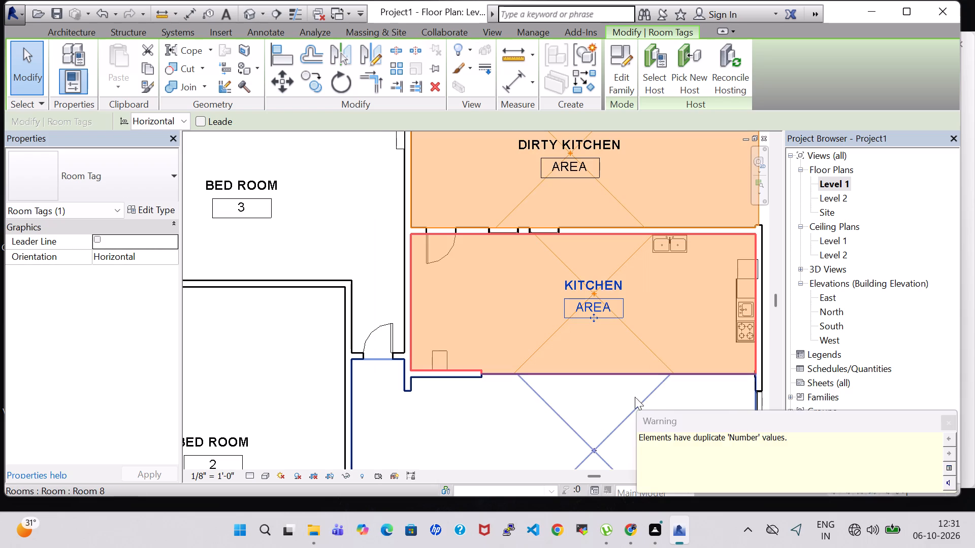
{"action": "left_click", "coordinate": [953, 424]}
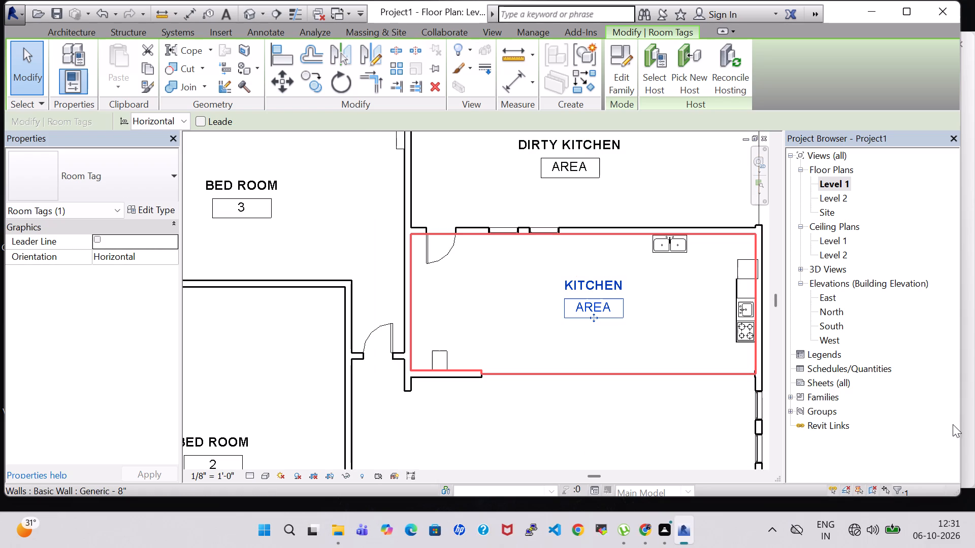
Enter AREA as the number in the Dinning room tag, beside the round dining table.
{"action": "scroll", "coordinate": [904, 419], "scroll_direction": "down", "scroll_amount": 3}
{"action": "scroll", "coordinate": [622, 394], "scroll_direction": "down", "scroll_amount": 4}
{"action": "middle_click_drag", "start_coordinate": [620, 394], "coordinate": [630, 266]}
{"action": "left_click", "coordinate": [607, 331]}
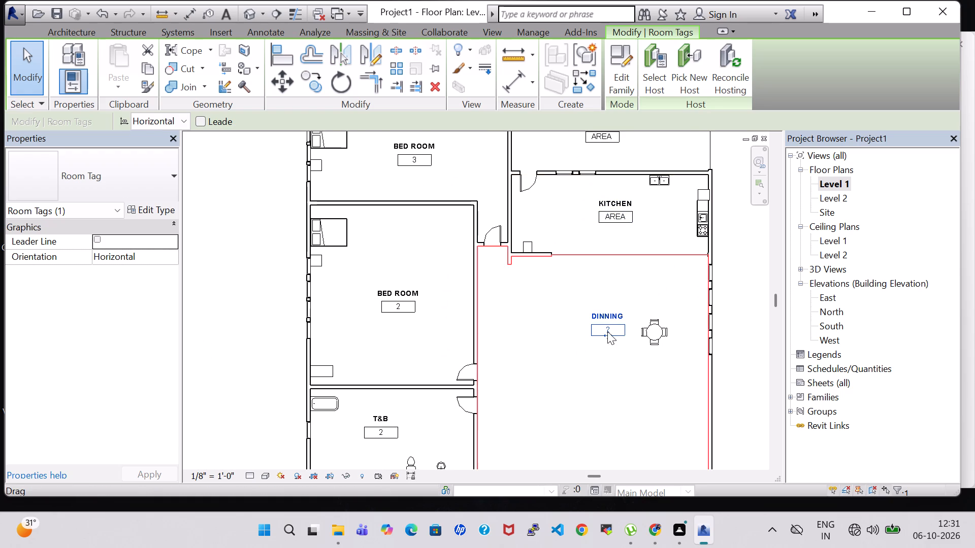
{"action": "scroll", "coordinate": [616, 331], "scroll_direction": "up", "scroll_amount": 4}
{"action": "left_click", "coordinate": [602, 328]}
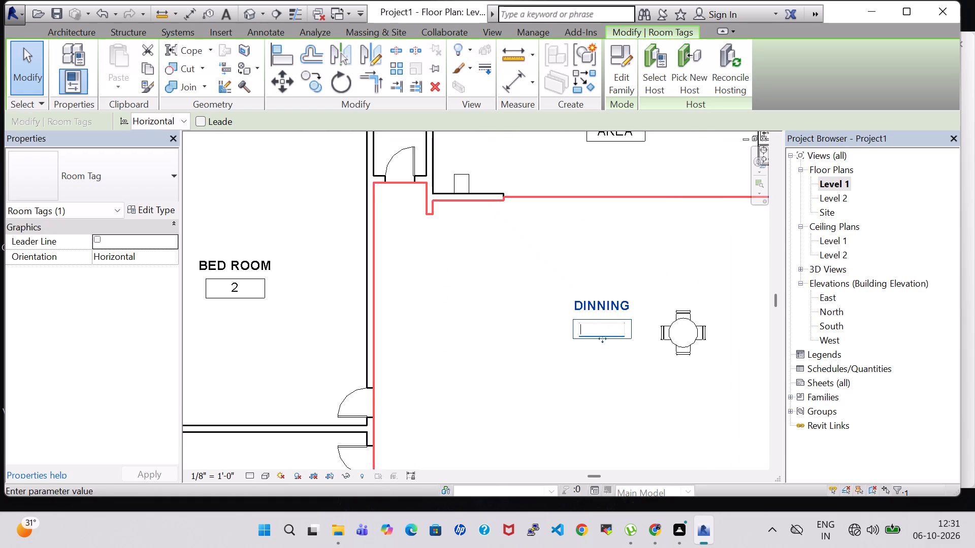
{"action": "type", "text": "ARA"}
{"action": "key", "text": "BackSpace"}
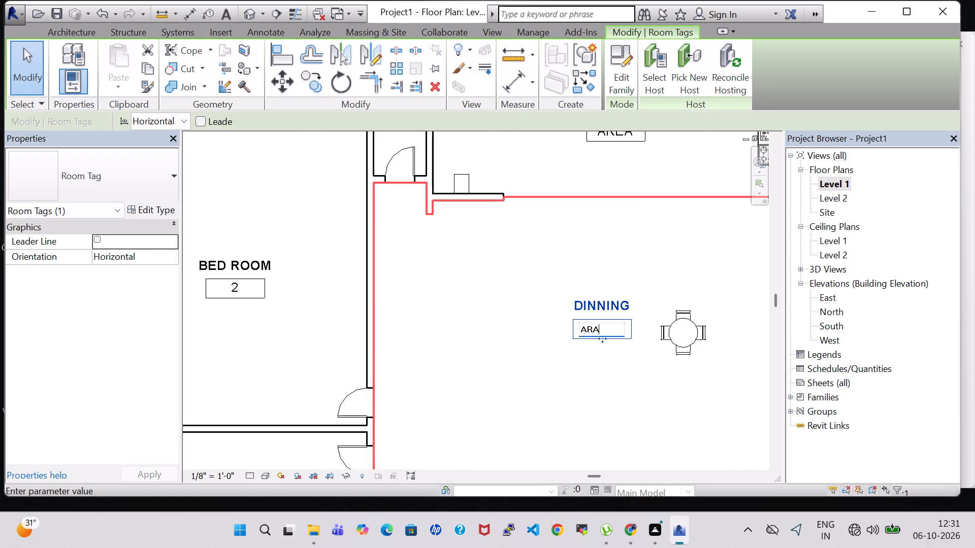
{"action": "type", "text": "EA"}
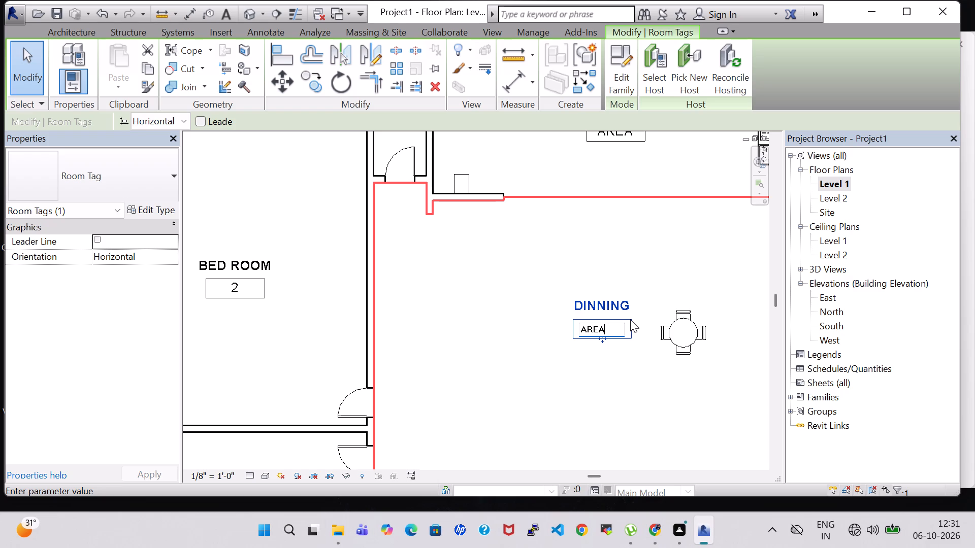
{"action": "scroll", "coordinate": [630, 319], "scroll_direction": "down", "scroll_amount": 1}
{"action": "left_click", "coordinate": [626, 376]}
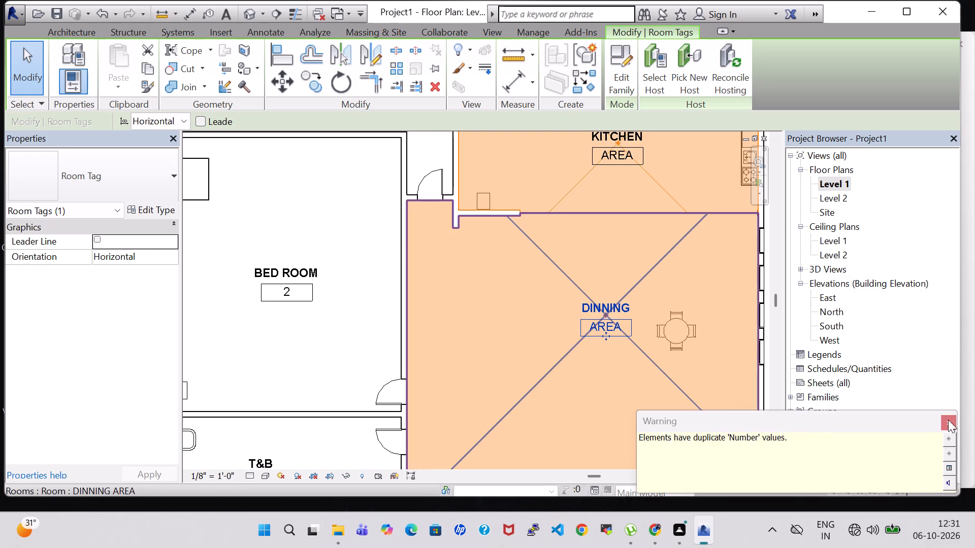
{"action": "left_click", "coordinate": [948, 420]}
Shorten the room name in the Living Area tag to LIVING.
{"action": "scroll", "coordinate": [636, 239], "scroll_direction": "down", "scroll_amount": 6}
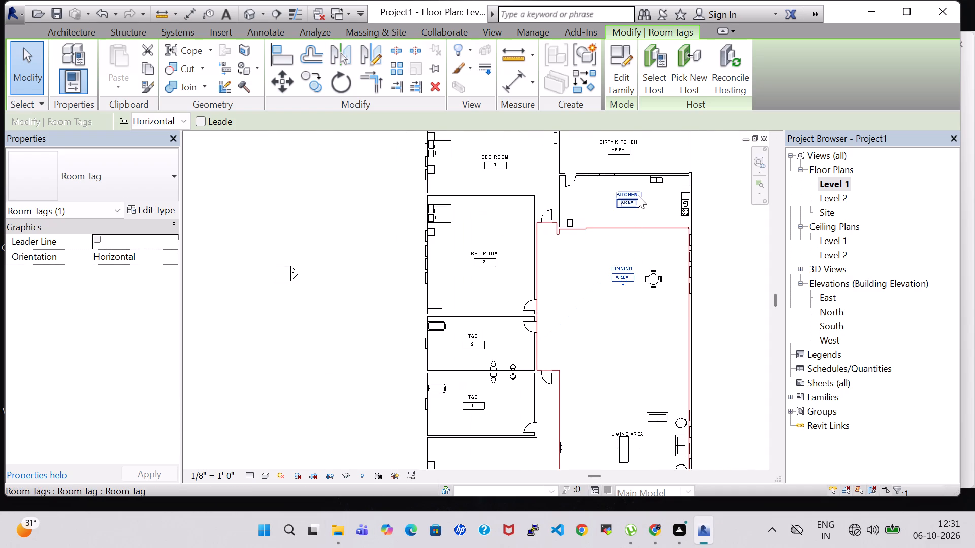
{"action": "middle_click_drag", "start_coordinate": [638, 195], "coordinate": [630, 121]}
{"action": "scroll", "coordinate": [626, 401], "scroll_direction": "up", "scroll_amount": 1}
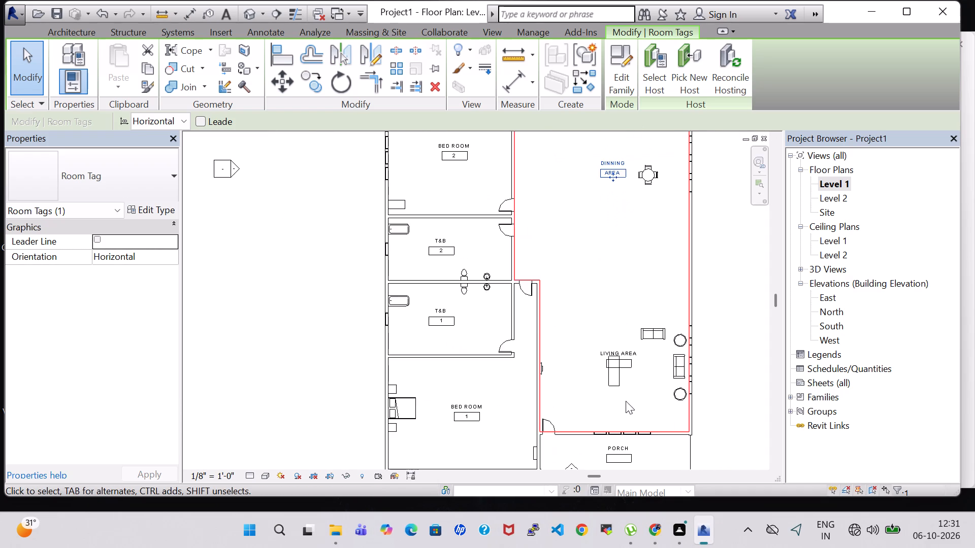
{"action": "scroll", "coordinate": [626, 401], "scroll_direction": "up", "scroll_amount": 4}
{"action": "left_click", "coordinate": [636, 314]}
{"action": "left_click", "coordinate": [632, 320]}
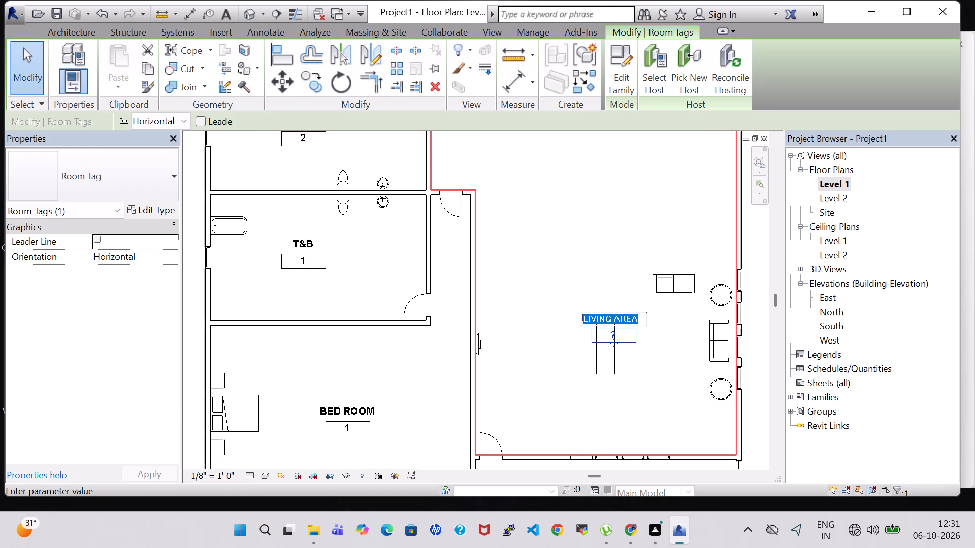
{"action": "left_click", "coordinate": [640, 317]}
{"action": "key", "text": "BackSpace"}
{"action": "key", "text": "BackSpace"}
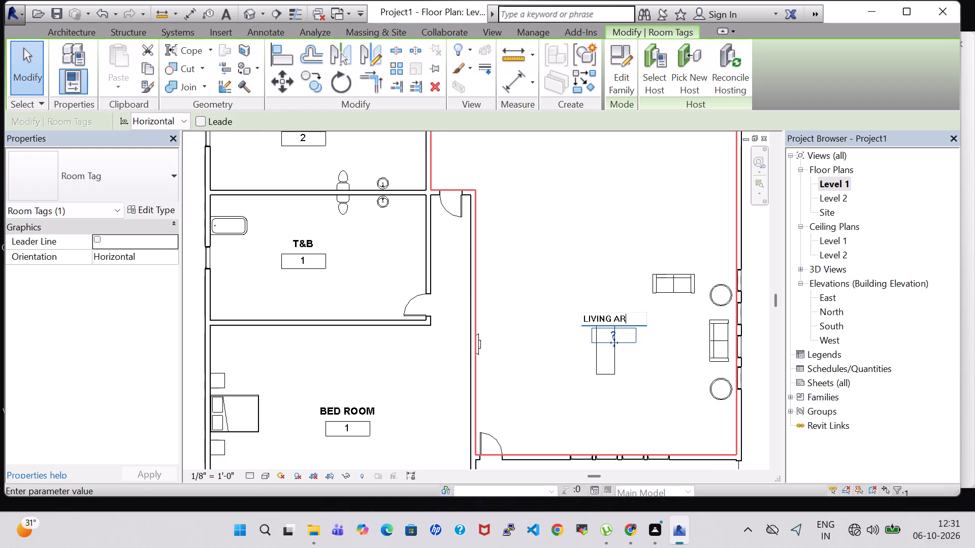
{"action": "key", "text": "BackSpace"}
{"action": "key", "text": "BackSpace"}
{"action": "left_click", "coordinate": [620, 338]}
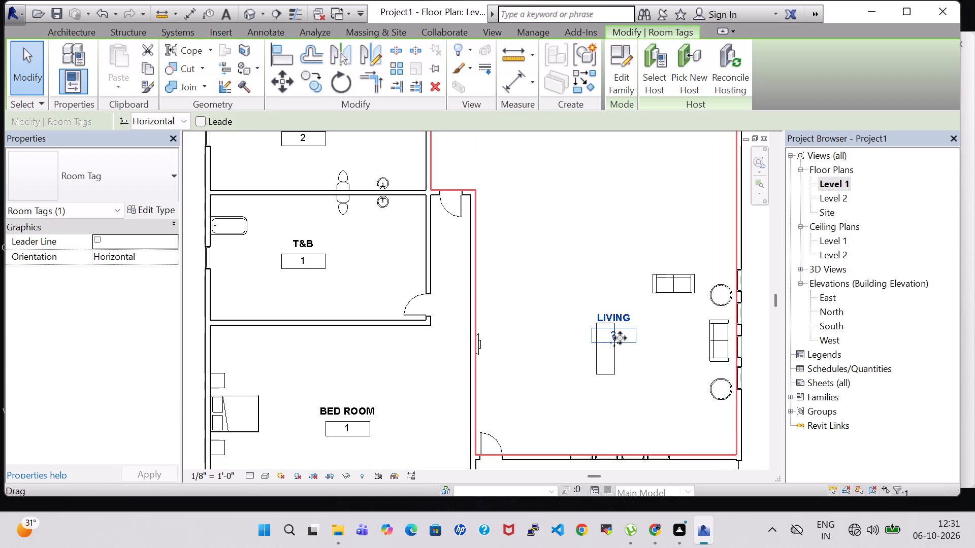
Enter AREA as the number in the Living room tag.
{"action": "left_click", "coordinate": [623, 337]}
{"action": "left_click", "coordinate": [612, 336]}
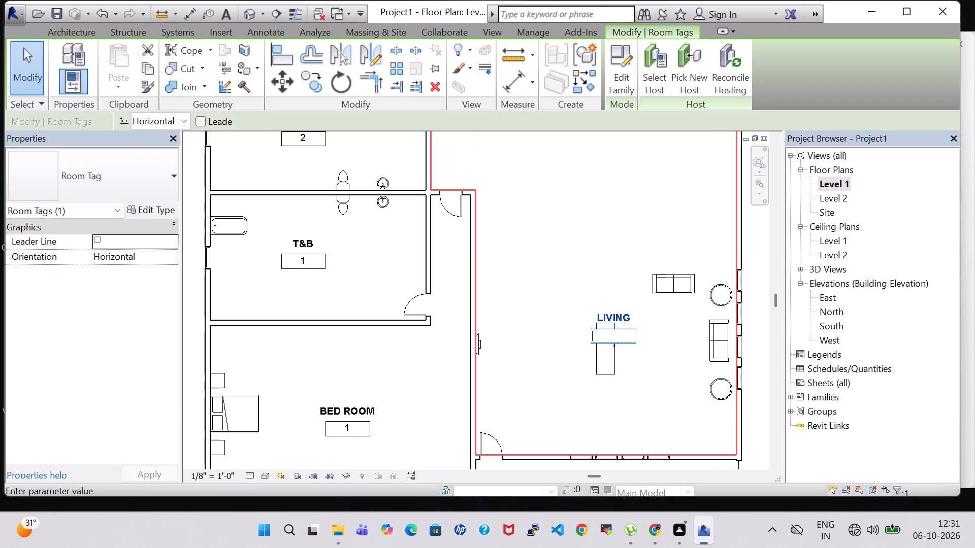
{"action": "type", "text": "AREA"}
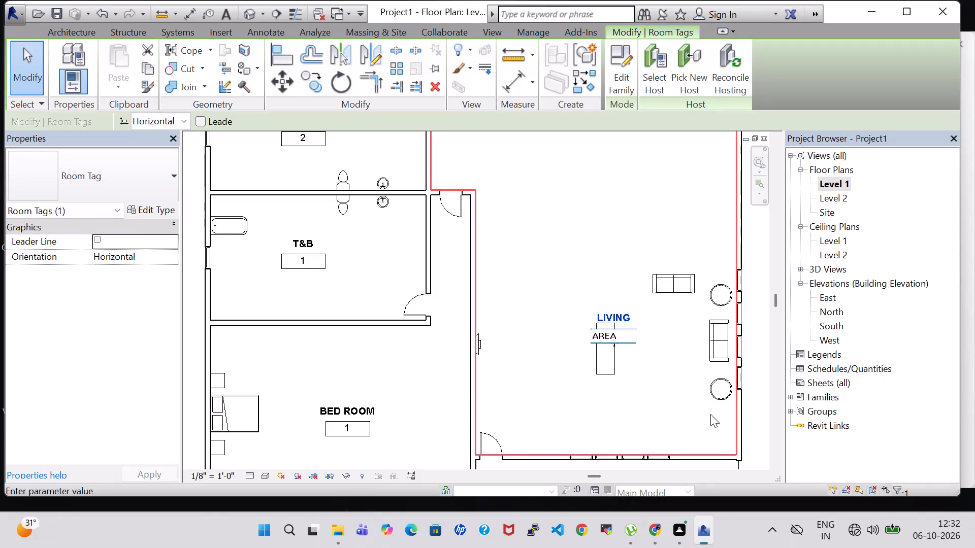
{"action": "left_click", "coordinate": [657, 392]}
{"action": "scroll", "coordinate": [653, 391], "scroll_direction": "down", "scroll_amount": 1}
{"action": "left_click", "coordinate": [954, 425]}
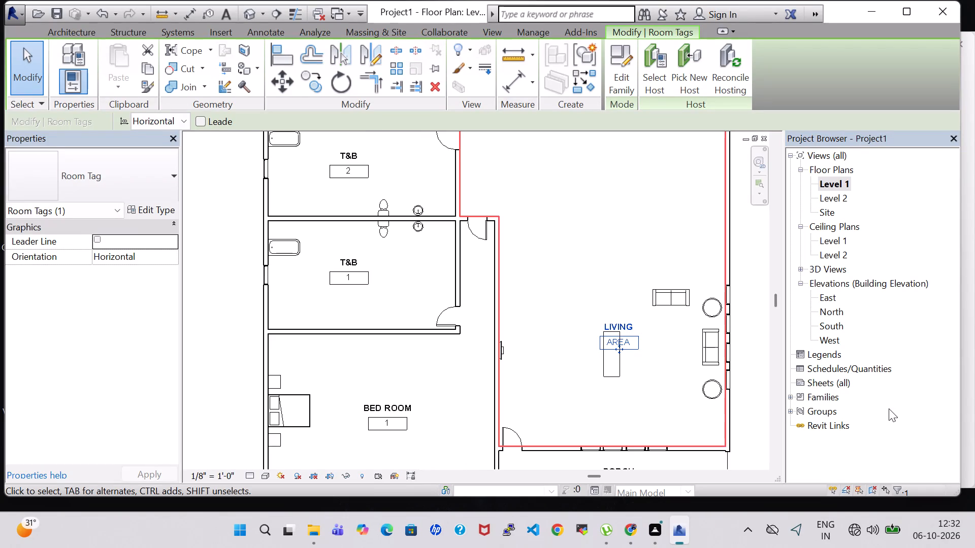
Enter AREA as the number in the Porch room tag at the front of the house.
{"action": "scroll", "coordinate": [889, 408], "scroll_direction": "down", "scroll_amount": 4}
{"action": "scroll", "coordinate": [631, 277], "scroll_direction": "down", "scroll_amount": 4}
{"action": "left_click", "coordinate": [732, 386]}
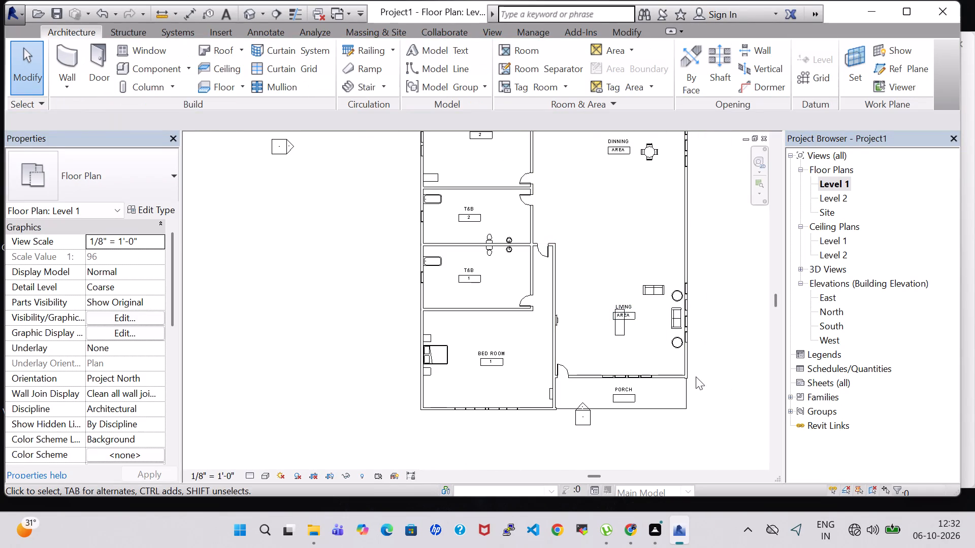
{"action": "scroll", "coordinate": [714, 373], "scroll_direction": "up", "scroll_amount": 5}
{"action": "middle_click_drag", "start_coordinate": [714, 373], "coordinate": [781, 277]}
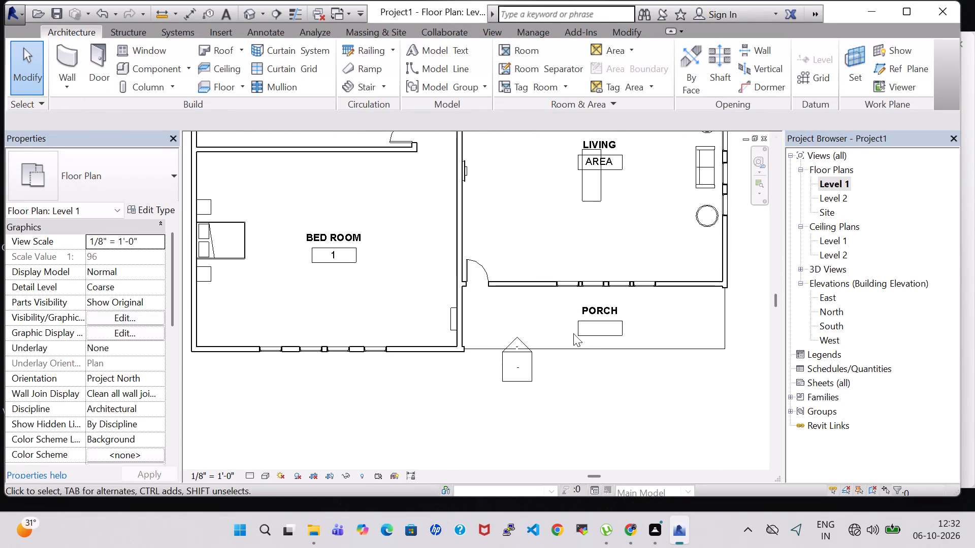
{"action": "left_click", "coordinate": [586, 329]}
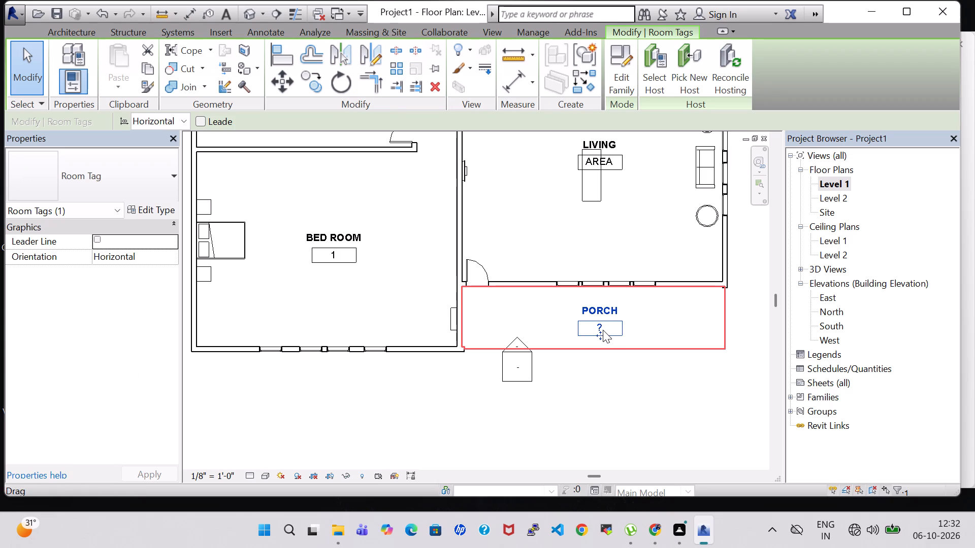
{"action": "left_click", "coordinate": [601, 328]}
{"action": "type", "text": "AREA"}
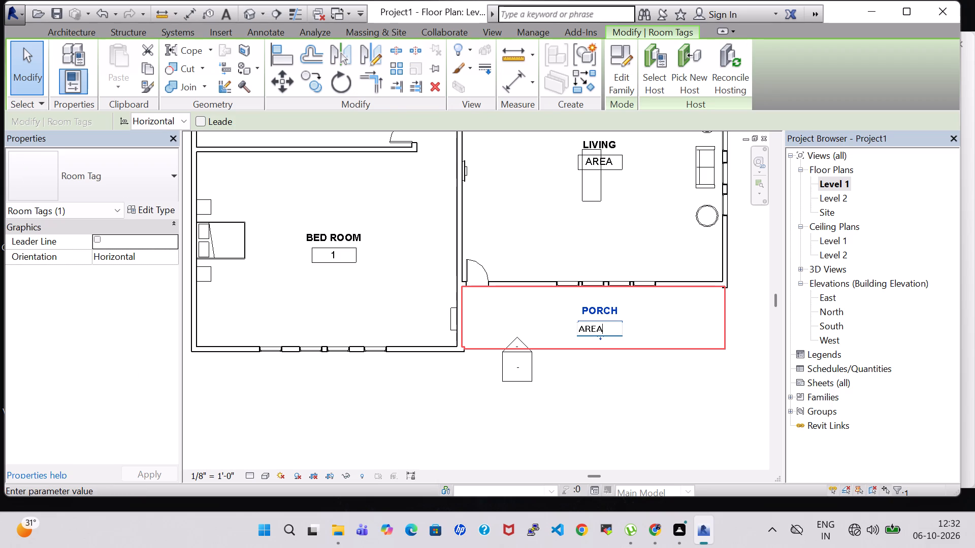
{"action": "key", "text": "Return"}
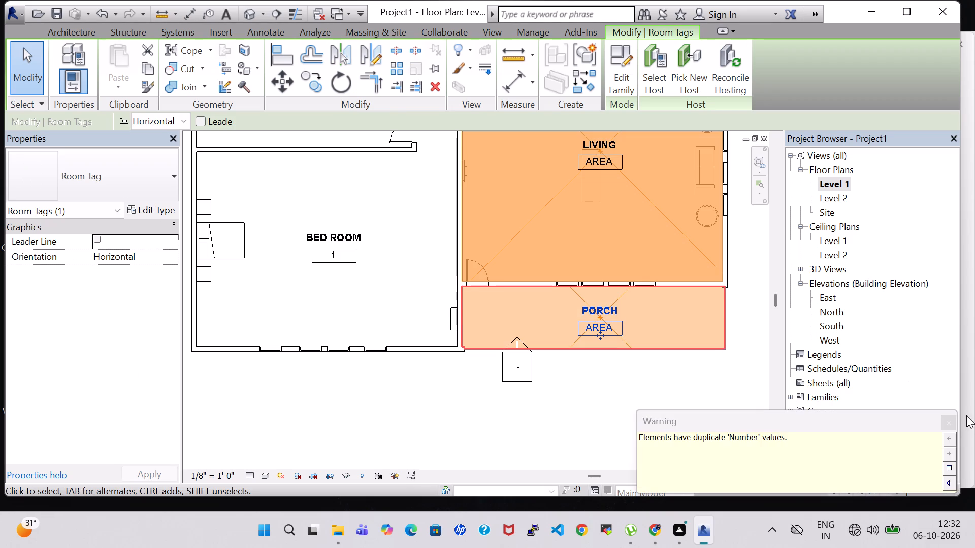
{"action": "left_click", "coordinate": [950, 420]}
{"action": "left_click", "coordinate": [646, 395]}
Review the room tags and furnished rooms across the floor plan, from the porch and Bedroom 1 up to the dirty kitchen.
{"action": "scroll", "coordinate": [646, 394], "scroll_direction": "down", "scroll_amount": 1}
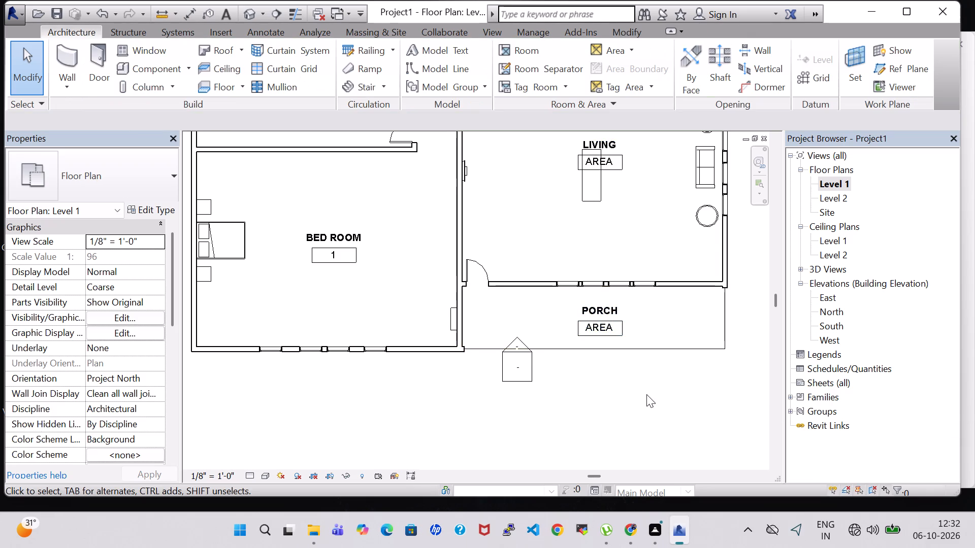
{"action": "scroll", "coordinate": [646, 394], "scroll_direction": "down", "scroll_amount": 4}
{"action": "scroll", "coordinate": [667, 202], "scroll_direction": "up", "scroll_amount": 2}
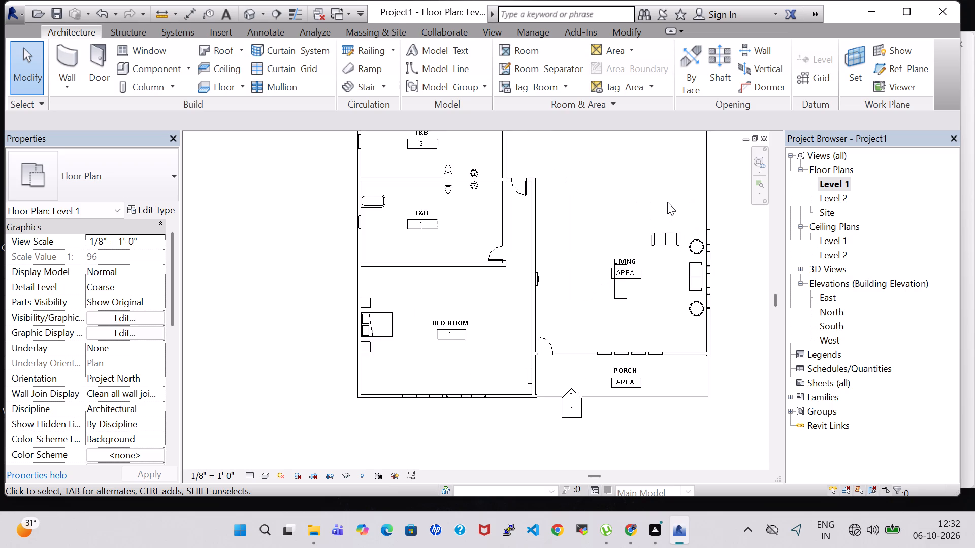
{"action": "scroll", "coordinate": [667, 202], "scroll_direction": "up", "scroll_amount": 2}
{"action": "middle_click_drag", "start_coordinate": [356, 212], "coordinate": [424, 216]}
{"action": "scroll", "coordinate": [356, 212], "scroll_direction": "up", "scroll_amount": 1}
{"action": "scroll", "coordinate": [424, 216], "scroll_direction": "up", "scroll_amount": 1}
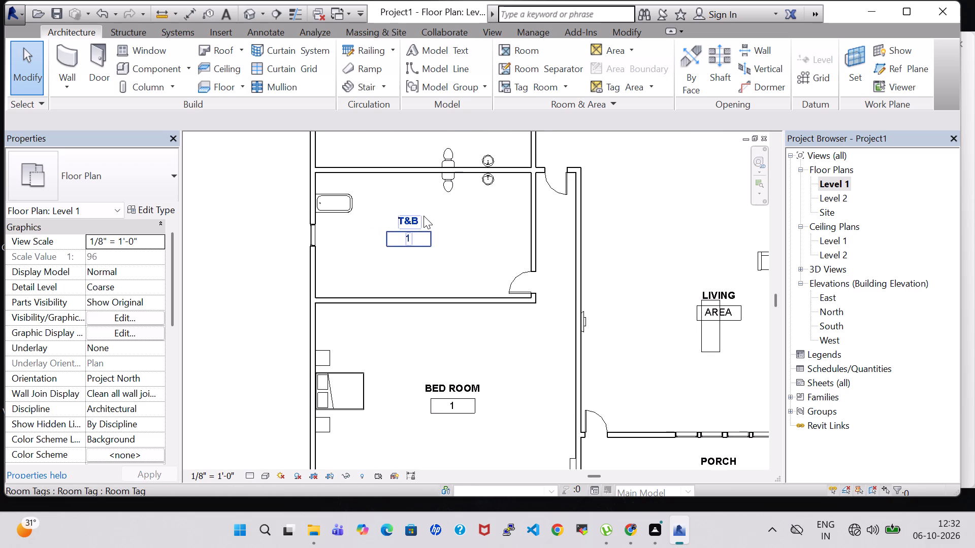
{"action": "scroll", "coordinate": [424, 216], "scroll_direction": "up", "scroll_amount": 1}
{"action": "scroll", "coordinate": [465, 228], "scroll_direction": "down", "scroll_amount": 4}
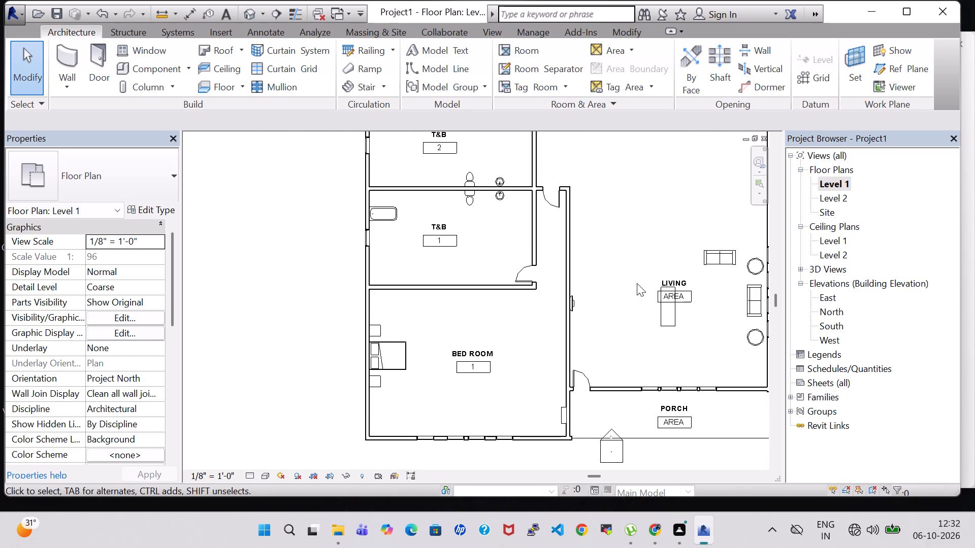
{"action": "middle_click_drag", "start_coordinate": [637, 283], "coordinate": [542, 280]}
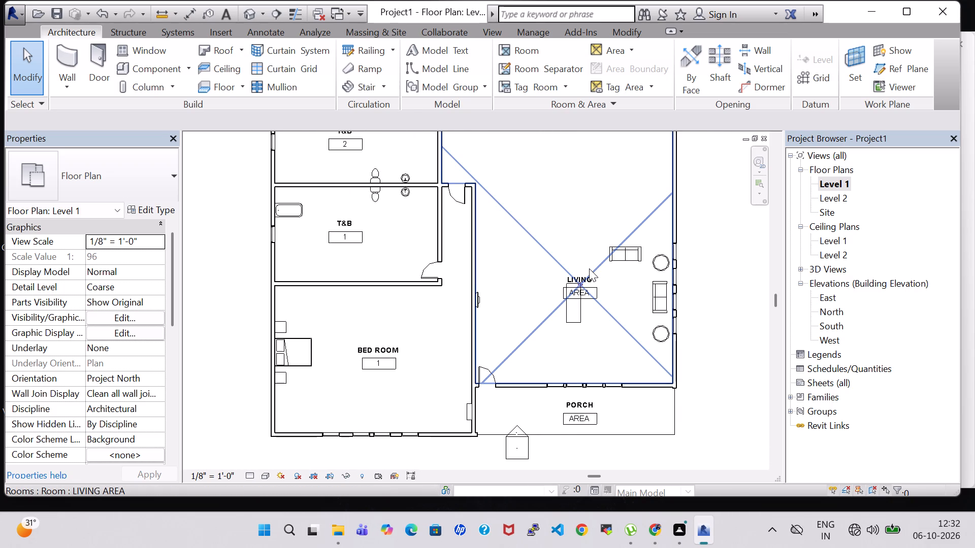
{"action": "middle_click_drag", "start_coordinate": [578, 149], "coordinate": [579, 246]}
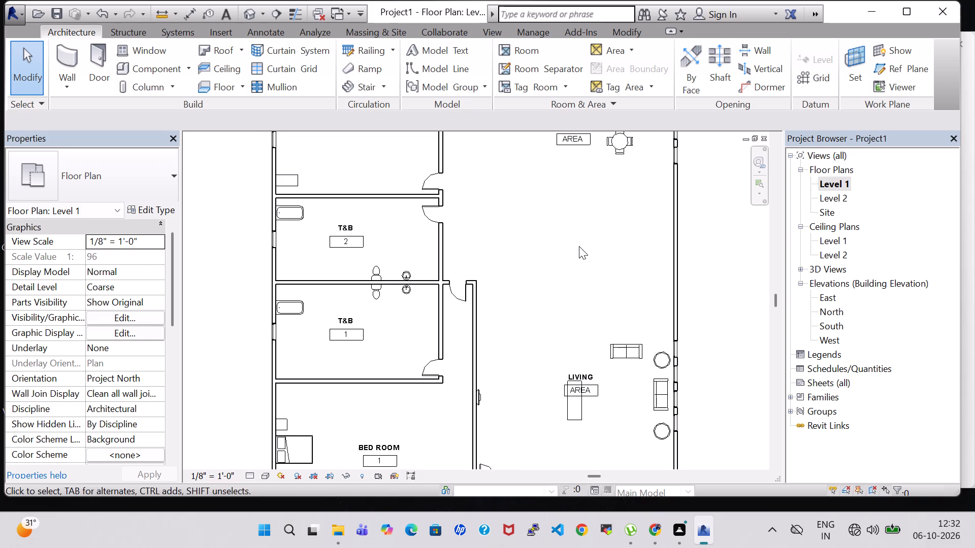
{"action": "middle_click_drag", "start_coordinate": [580, 231], "coordinate": [503, 336]}
{"action": "middle_click_drag", "start_coordinate": [453, 253], "coordinate": [507, 332]}
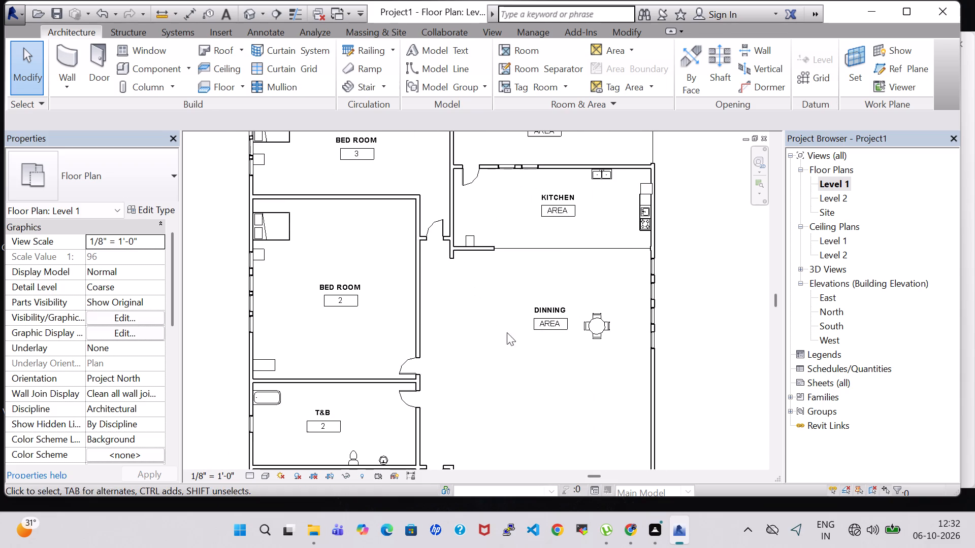
{"action": "middle_click_drag", "start_coordinate": [592, 252], "coordinate": [532, 319]}
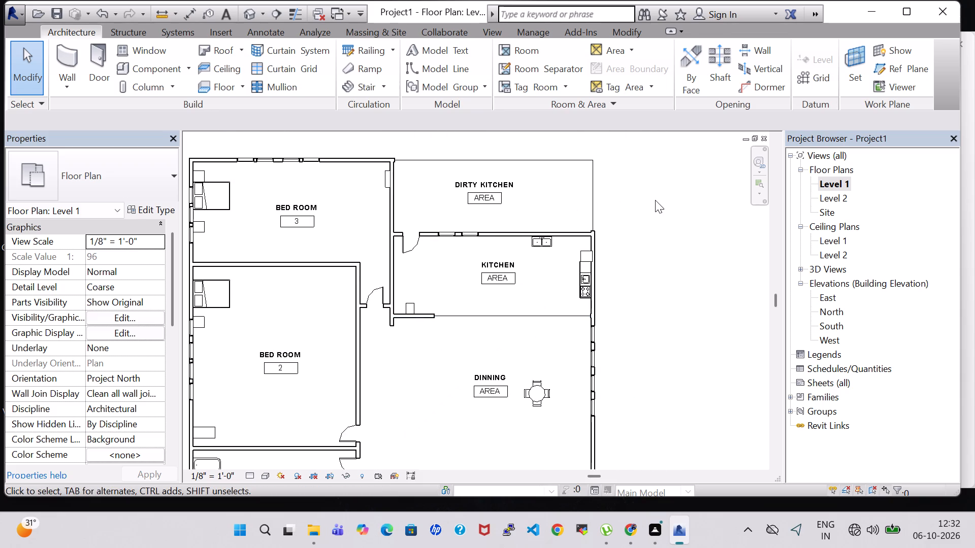
Move the window nearer the sink in the kitchen's rear wall east, about 12'-6" from the other rear window.
{"action": "scroll", "coordinate": [700, 224], "scroll_direction": "down", "scroll_amount": 2}
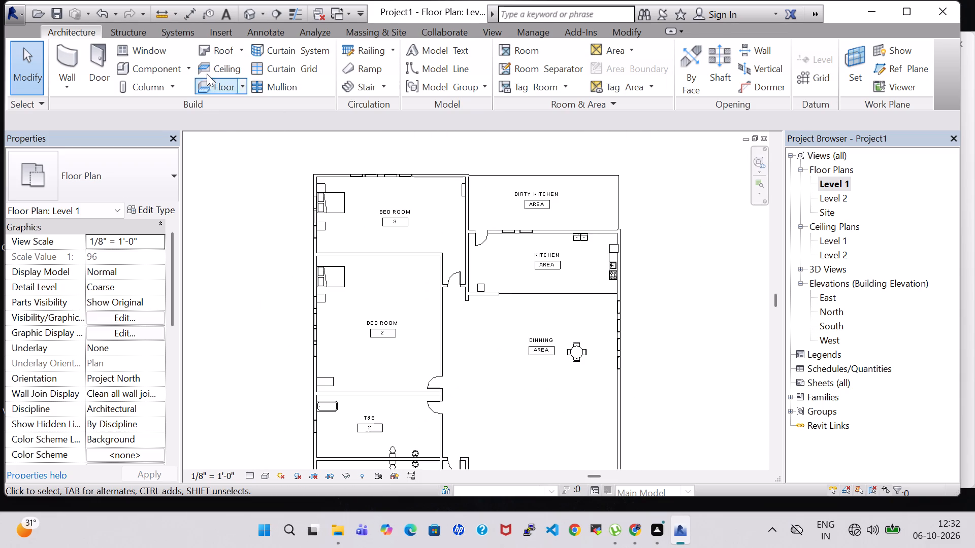
{"action": "scroll", "coordinate": [530, 216], "scroll_direction": "down", "scroll_amount": 1}
{"action": "middle_click_drag", "start_coordinate": [640, 318], "coordinate": [653, 279]}
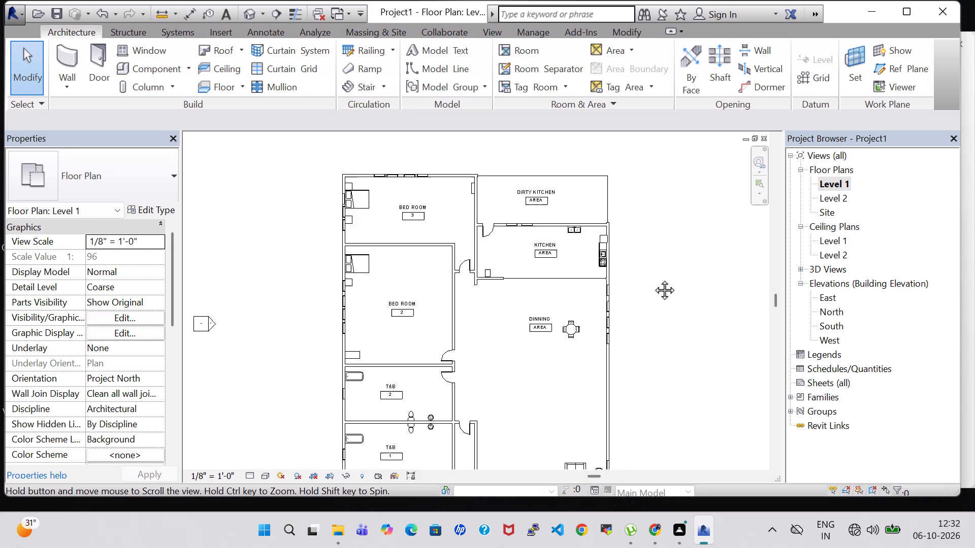
{"action": "middle_click_drag", "start_coordinate": [653, 279], "coordinate": [661, 257]}
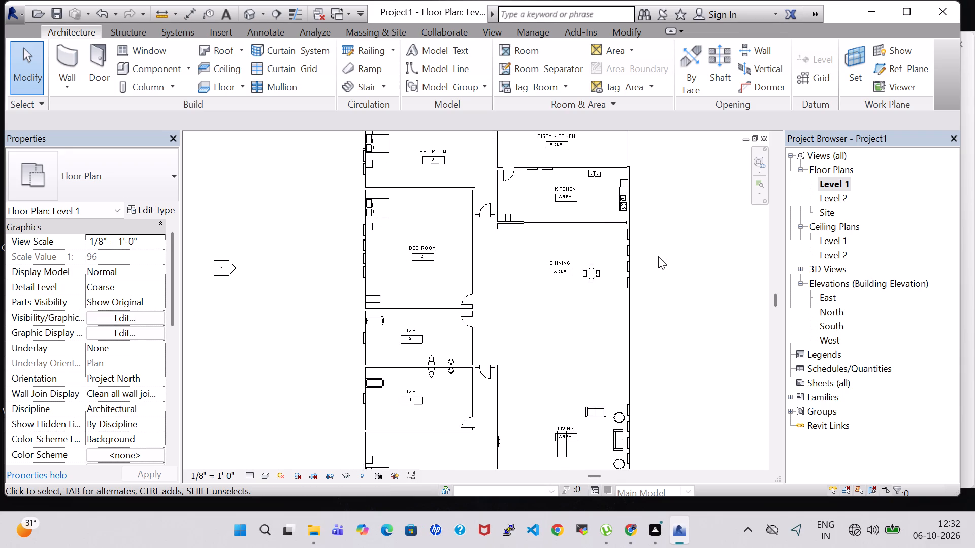
{"action": "left_click", "coordinate": [554, 170]}
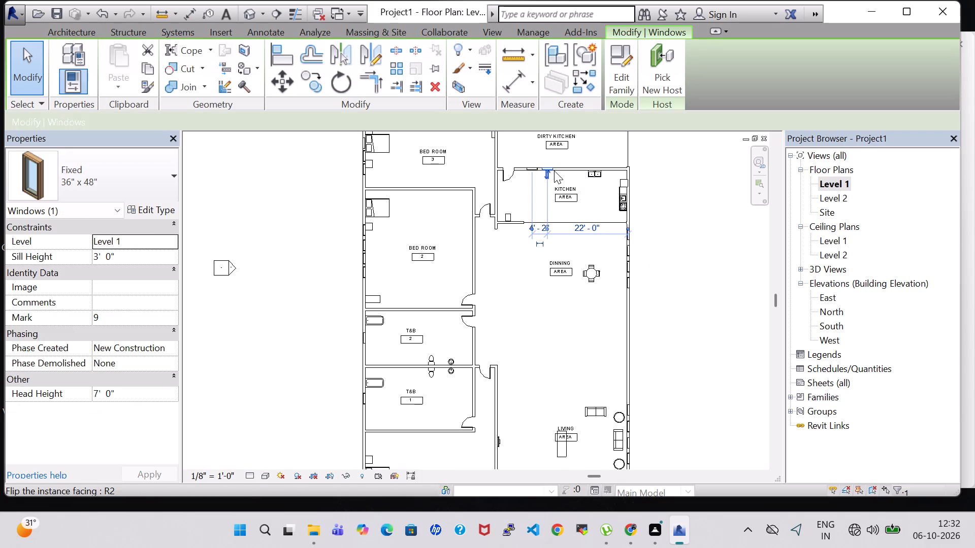
{"action": "key", "text": "Right"}
{"action": "key", "text": "Right"}
{"action": "key", "text": "Right"}
{"action": "key", "text": "Right"}
{"action": "key", "text": "Right"}
{"action": "key", "text": "Right"}
{"action": "key", "text": "Right"}
{"action": "key", "text": "Right"}
{"action": "key", "text": "Right"}
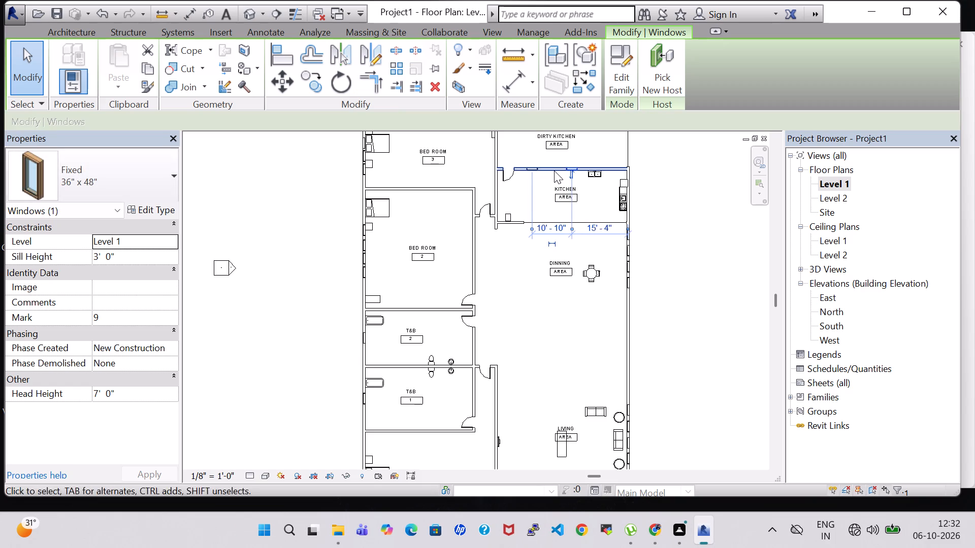
{"action": "key", "text": "Right"}
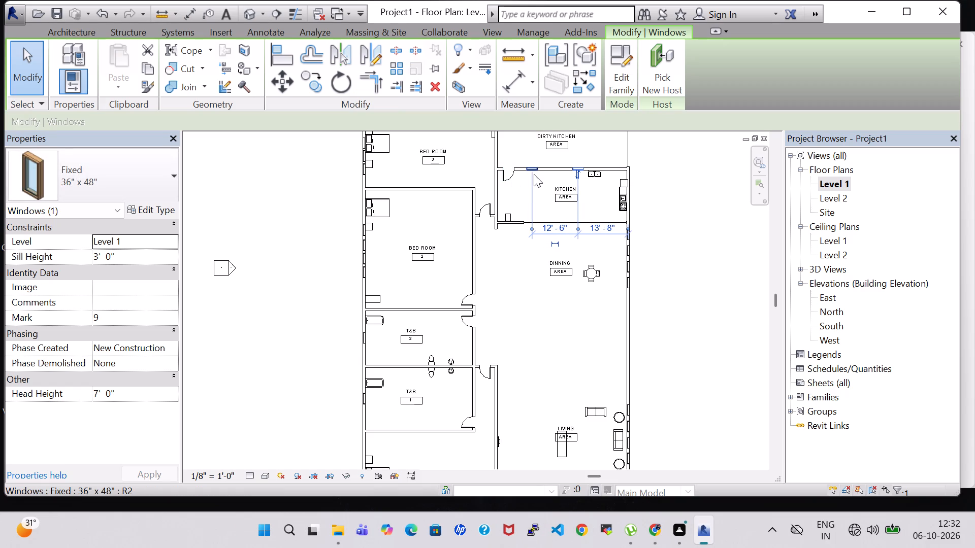
Move the other kitchen rear-wall window east toward the sink, about 4'-2" from its neighbouring window.
{"action": "left_click", "coordinate": [534, 174]}
{"action": "key", "text": "Right"}
{"action": "key", "text": "Right"}
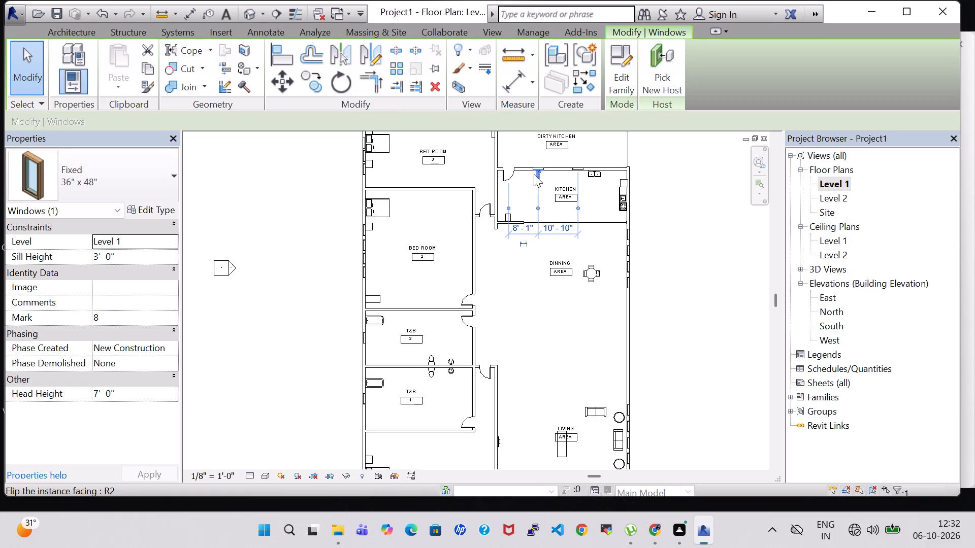
{"action": "key", "text": "Right"}
{"action": "key", "text": "Right"}
{"action": "key", "text": "Right"}
{"action": "key", "text": "Right"}
{"action": "key", "text": "Right"}
{"action": "key", "text": "Right"}
{"action": "key", "text": "Right"}
{"action": "key", "text": "Right"}
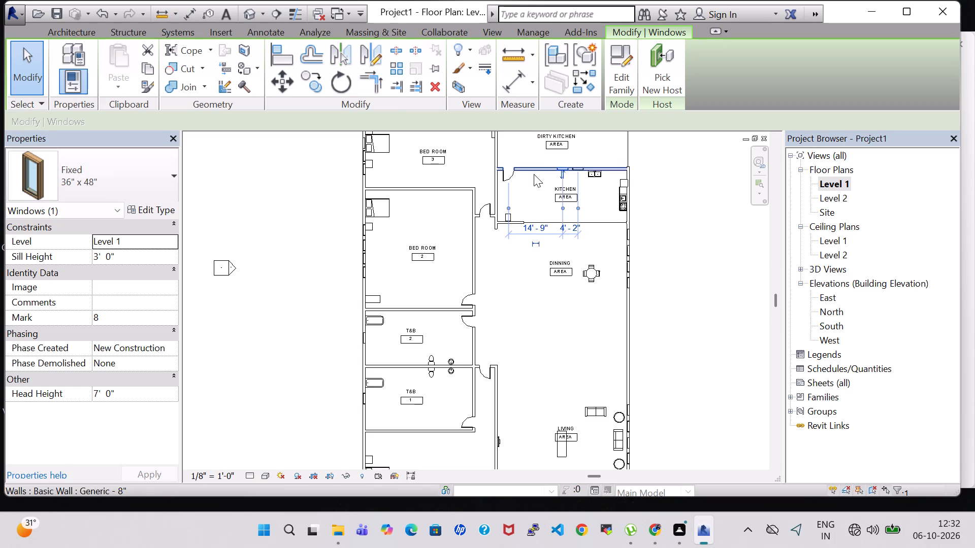
{"action": "left_click", "coordinate": [696, 239]}
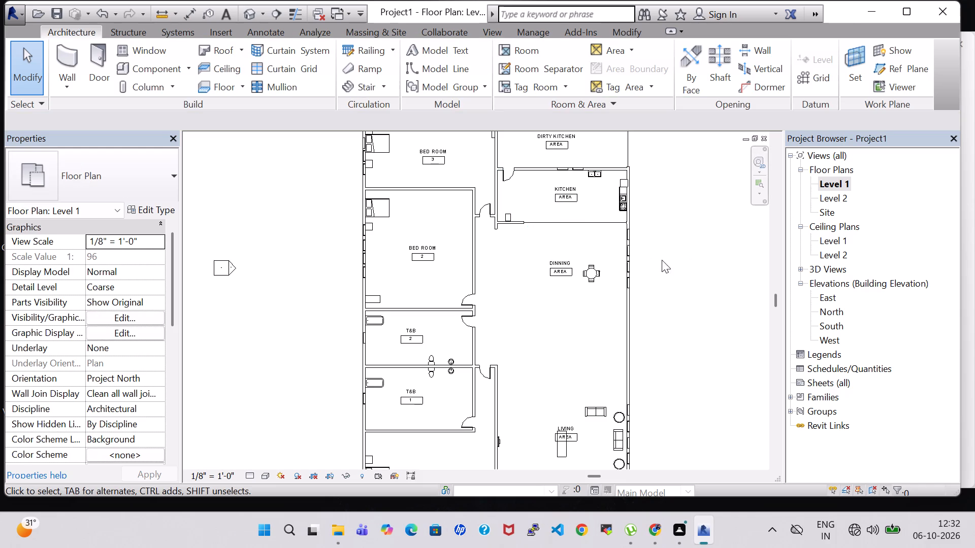
Shift the southernmost of the four dining windows south along the east exterior wall toward the living area.
{"action": "left_click", "coordinate": [631, 280]}
{"action": "scroll", "coordinate": [687, 296], "scroll_direction": "up", "scroll_amount": 4}
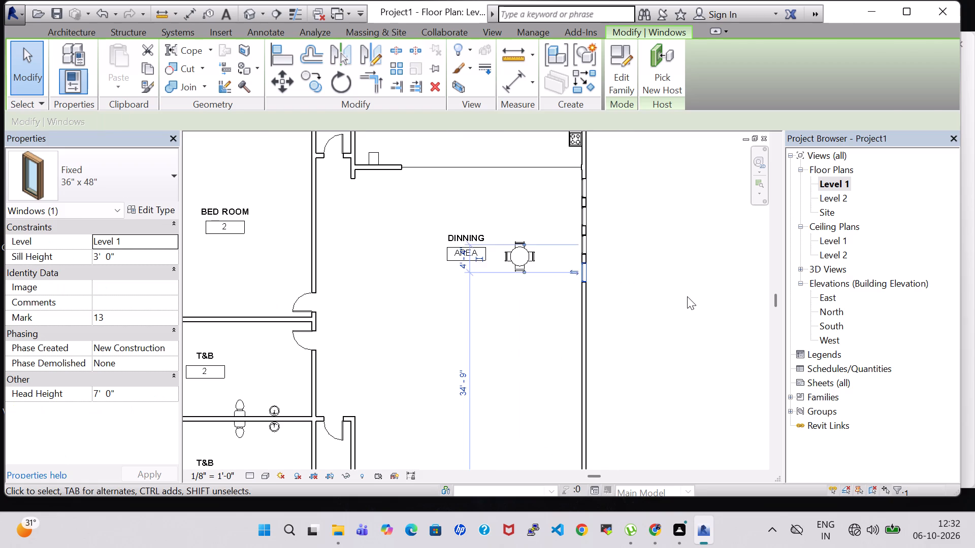
{"action": "left_click", "coordinate": [687, 296]}
{"action": "left_click", "coordinate": [586, 273]}
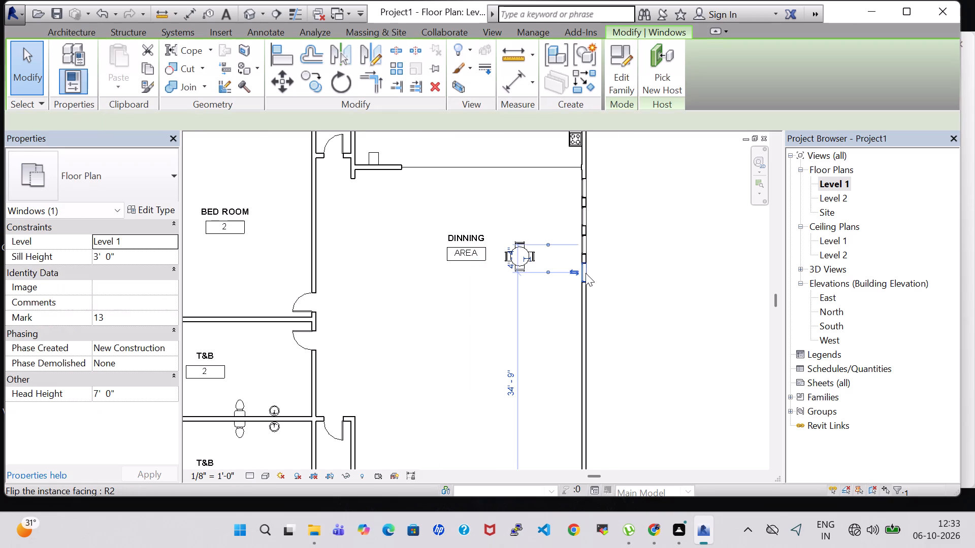
{"action": "key", "text": "Down"}
{"action": "key", "text": "Down"}
{"action": "key", "text": "Down"}
{"action": "key", "text": "Down"}
{"action": "key", "text": "Down"}
{"action": "key", "text": "Down"}
{"action": "key", "text": "Down"}
{"action": "key", "text": "Down"}
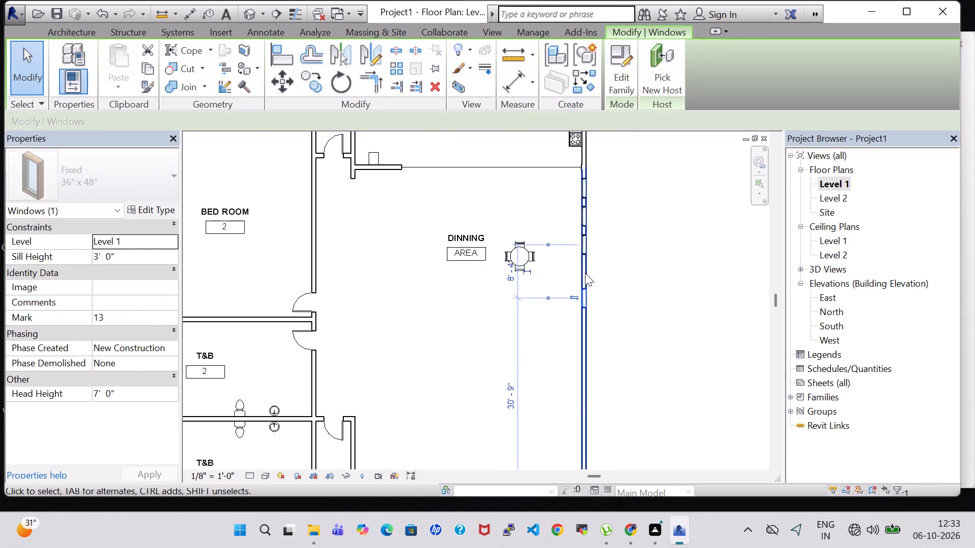
{"action": "key", "text": "Down"}
{"action": "key", "text": "Down"}
{"action": "key", "text": "Down"}
{"action": "key", "text": "Down"}
{"action": "key", "text": "Down"}
{"action": "left_click", "coordinate": [678, 253]}
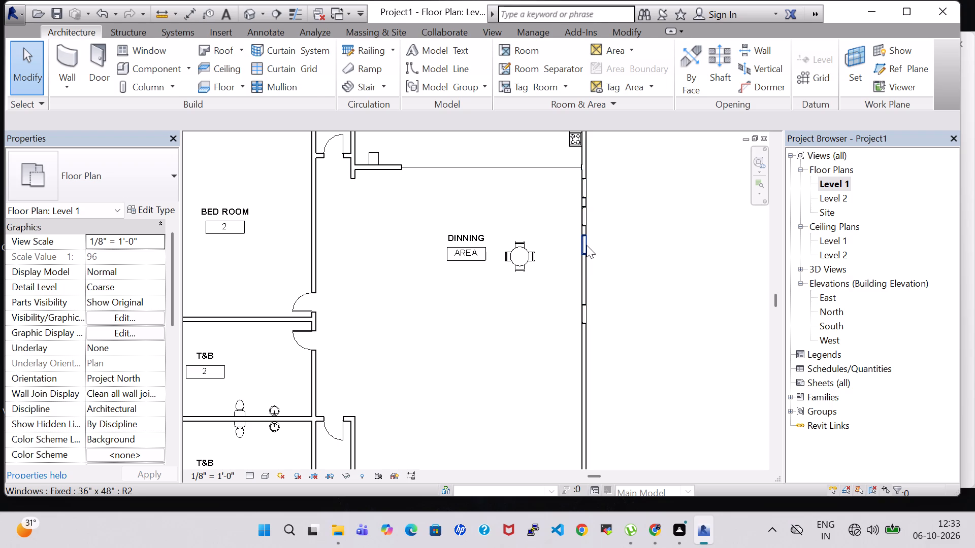
Shift the adjacent dining window, second from the south, down the east wall to about 5'-4" from the southernmost window.
{"action": "left_click", "coordinate": [587, 245]}
{"action": "key", "text": "Down"}
{"action": "key", "text": "Down"}
{"action": "key", "text": "Down"}
{"action": "key", "text": "Down"}
{"action": "key", "text": "Down"}
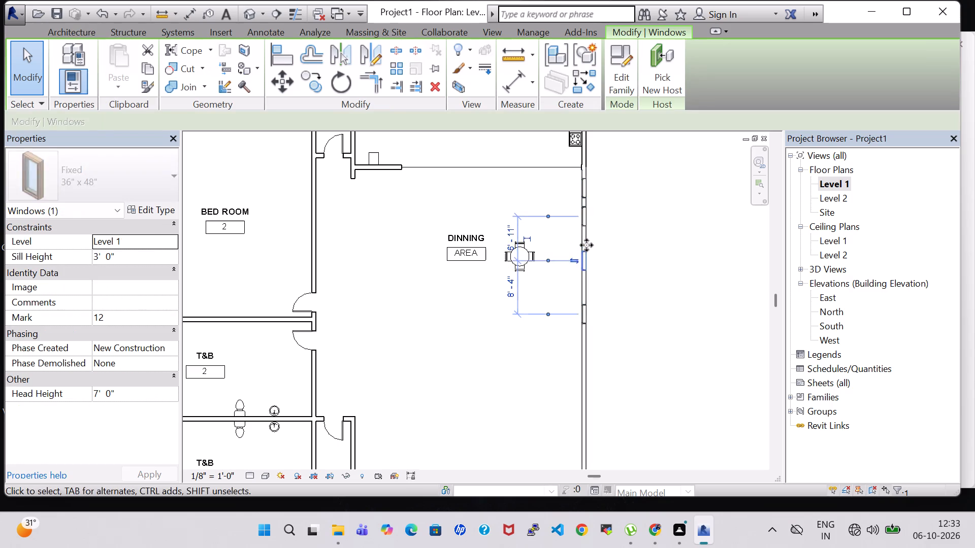
{"action": "key", "text": "Down"}
{"action": "key", "text": "Down"}
{"action": "key", "text": "Down"}
{"action": "key", "text": "Down"}
{"action": "key", "text": "Down"}
{"action": "key", "text": "Down"}
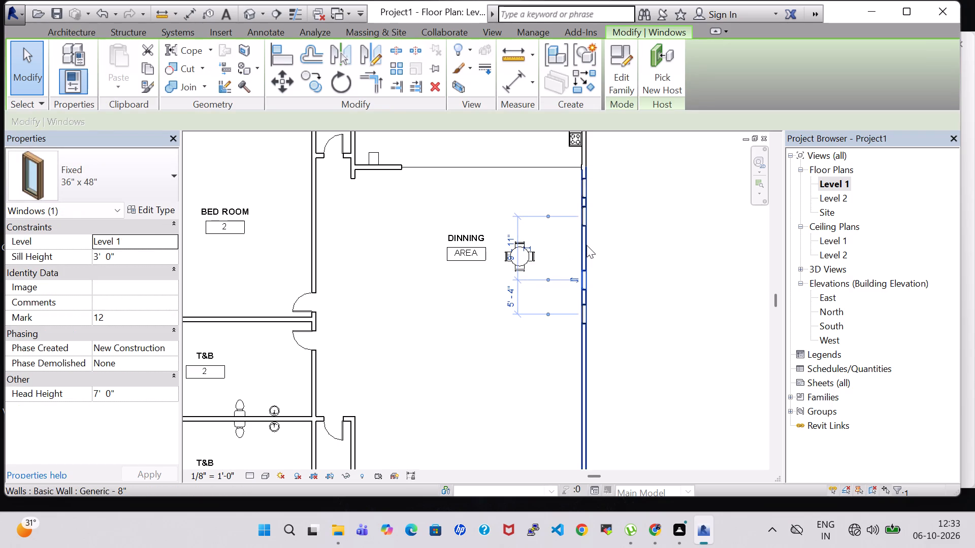
{"action": "left_click", "coordinate": [619, 241]}
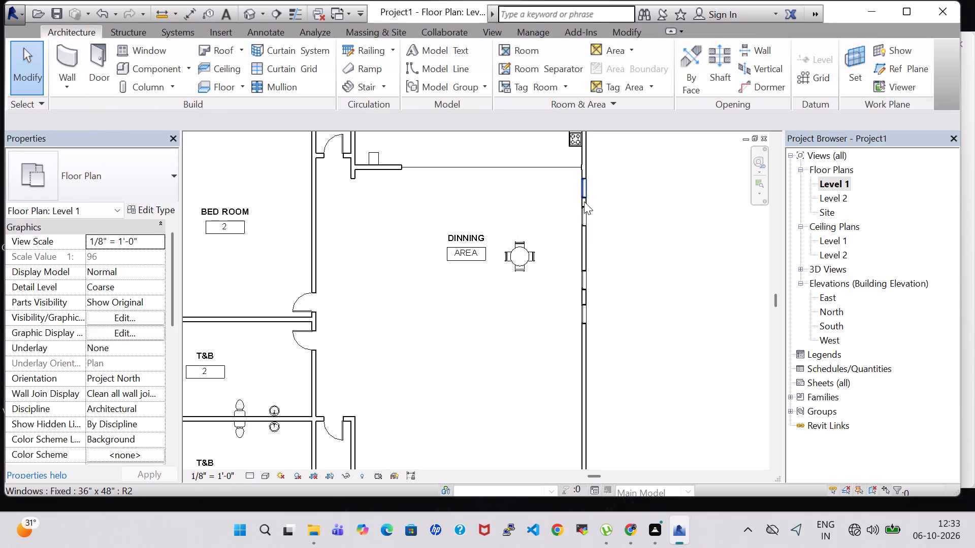
Shift the third dining window from the south down the east wall to about 5'-5" from the window below it.
{"action": "left_click", "coordinate": [584, 214]}
{"action": "key", "text": "Down"}
{"action": "key", "text": "Down"}
{"action": "key", "text": "Down"}
{"action": "key", "text": "Down"}
{"action": "key", "text": "Down"}
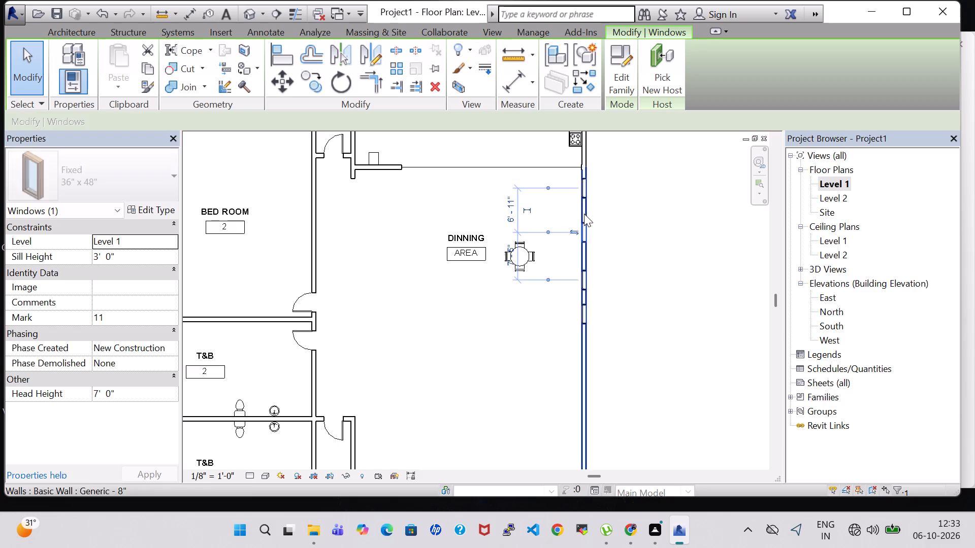
{"action": "key", "text": "Down"}
{"action": "key", "text": "Down"}
{"action": "key", "text": "Down"}
{"action": "key", "text": "Down"}
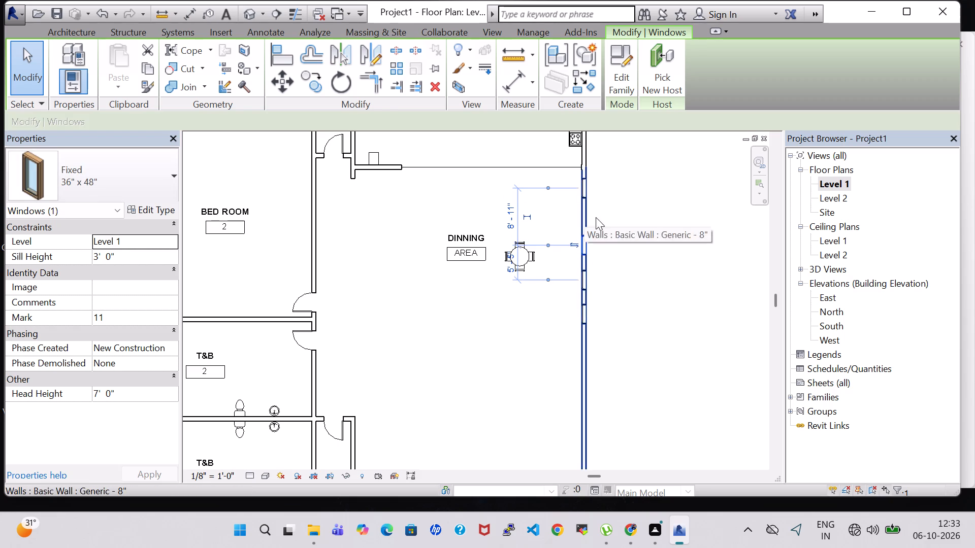
{"action": "left_click", "coordinate": [632, 223]}
Shift the northernmost dining window south along the east wall to about 5'-5" from the next window.
{"action": "left_click", "coordinate": [585, 184]}
{"action": "key", "text": "Down"}
{"action": "key", "text": "Down"}
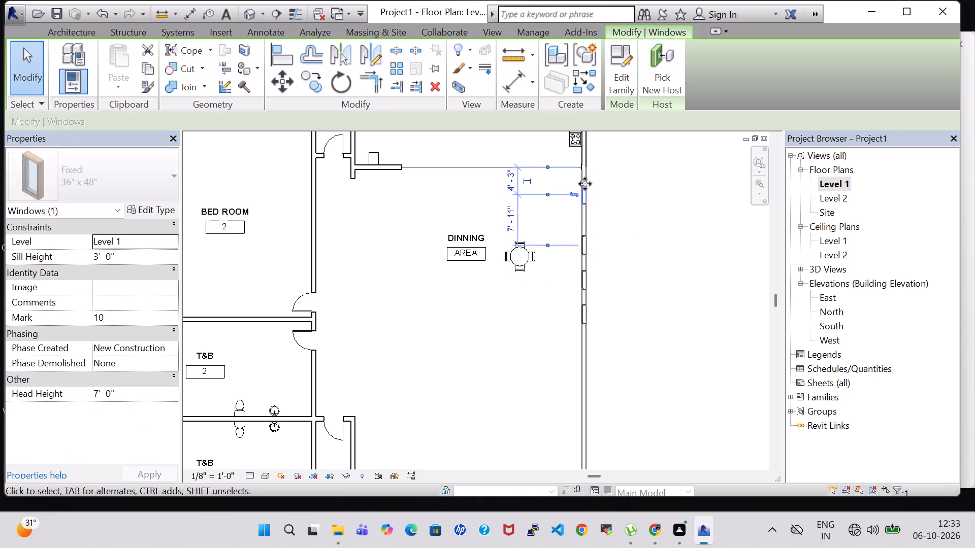
{"action": "key", "text": "Down"}
{"action": "key", "text": "Down"}
{"action": "key", "text": "Down"}
{"action": "key", "text": "Down"}
{"action": "key", "text": "Down"}
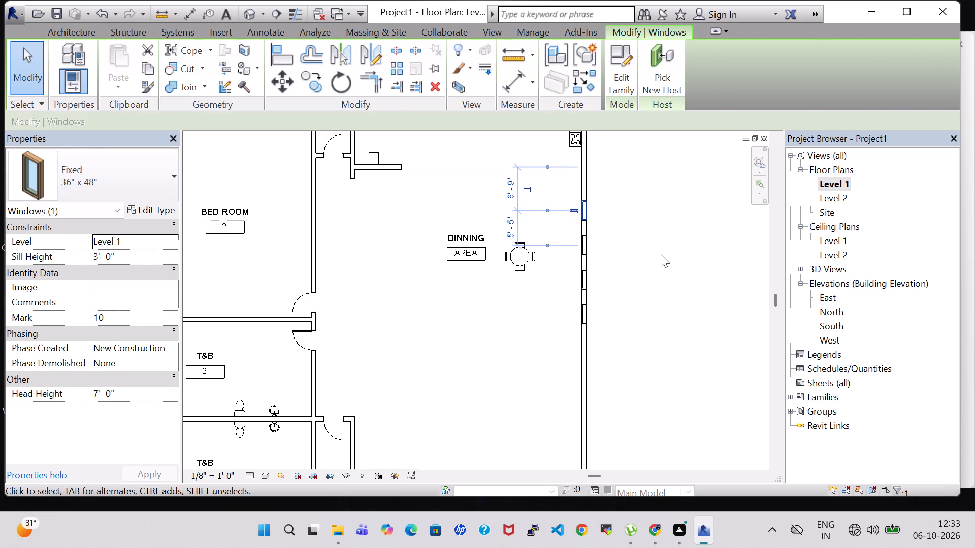
{"action": "left_click", "coordinate": [661, 254]}
Nudge the second window from the west in Bedroom 1's front wall slightly west to even out the spacing.
{"action": "scroll", "coordinate": [660, 257], "scroll_direction": "down", "scroll_amount": 3}
{"action": "scroll", "coordinate": [661, 318], "scroll_direction": "down", "scroll_amount": 1}
{"action": "middle_click_drag", "start_coordinate": [661, 318], "coordinate": [678, 234]}
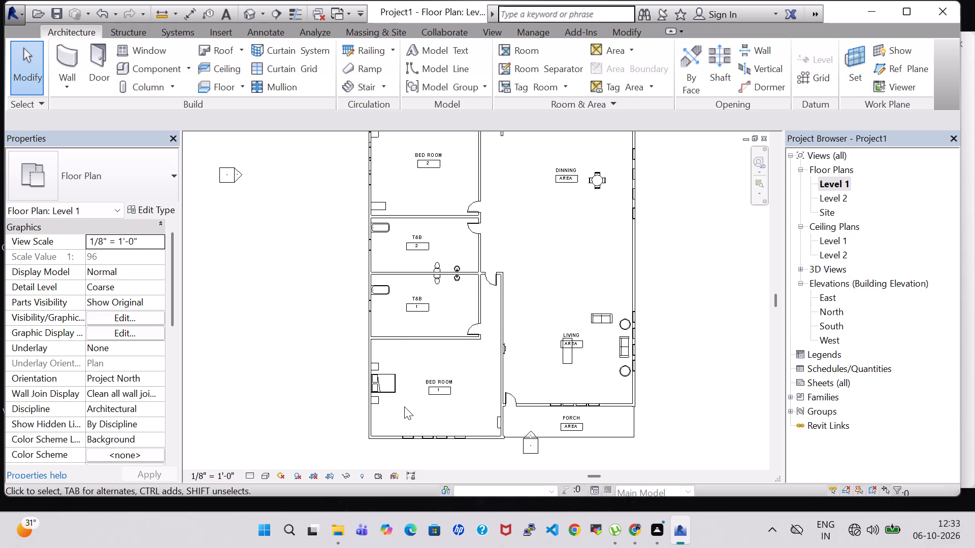
{"action": "scroll", "coordinate": [404, 406], "scroll_direction": "up", "scroll_amount": 2}
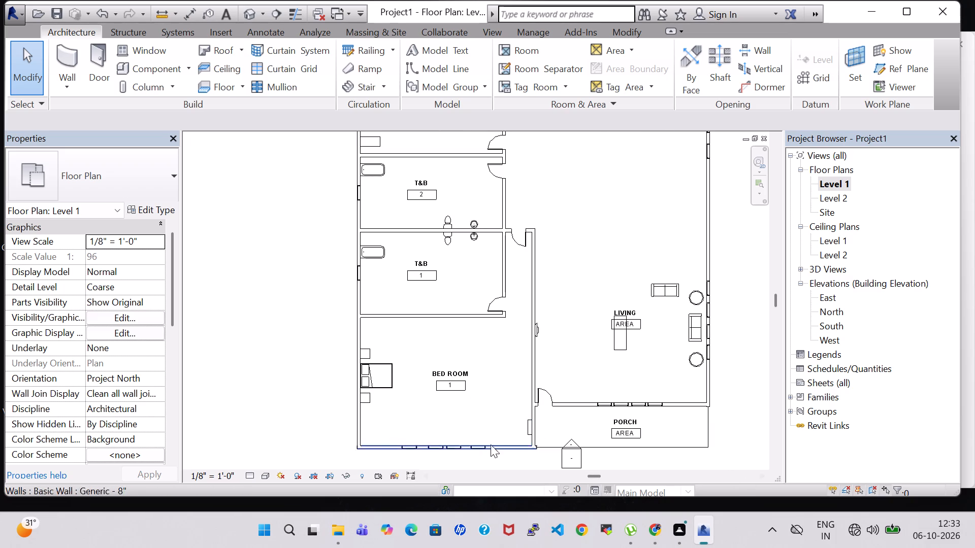
{"action": "left_click", "coordinate": [436, 444]}
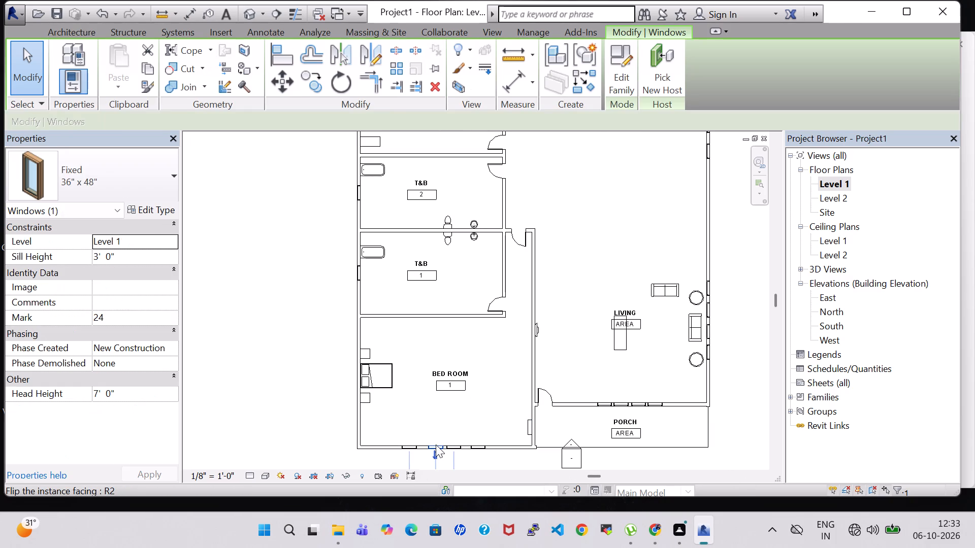
{"action": "key", "text": "Left"}
{"action": "key", "text": "Left"}
{"action": "key", "text": "Right"}
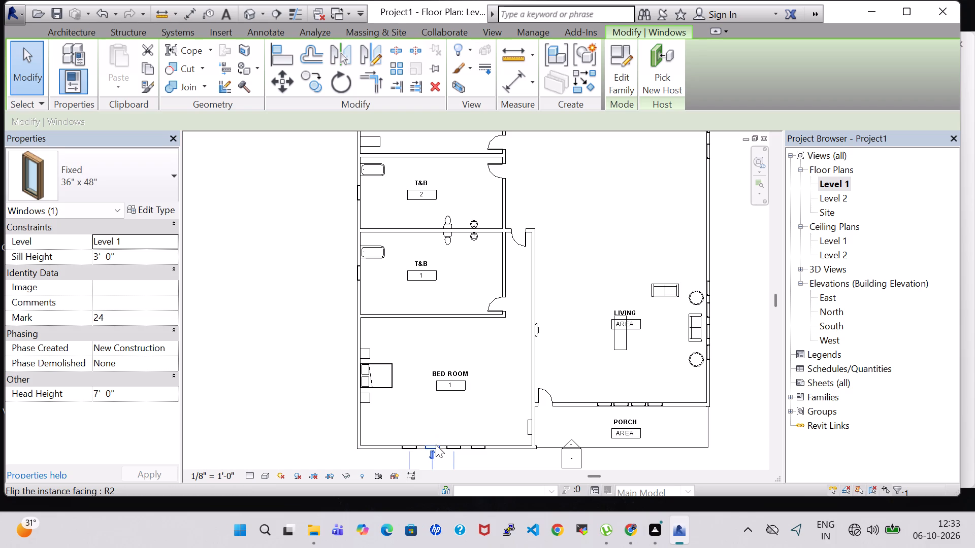
{"action": "left_click", "coordinate": [310, 282]}
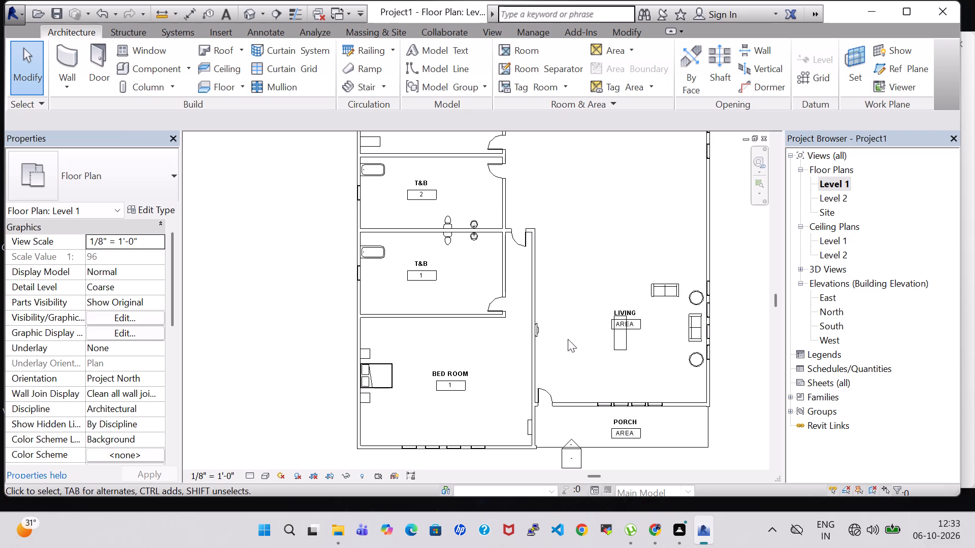
Shift the southernmost 36" x 72" window in Bedroom 2's west wall south, about 6'-3" from the next window.
{"action": "scroll", "coordinate": [463, 241], "scroll_direction": "up", "scroll_amount": 2}
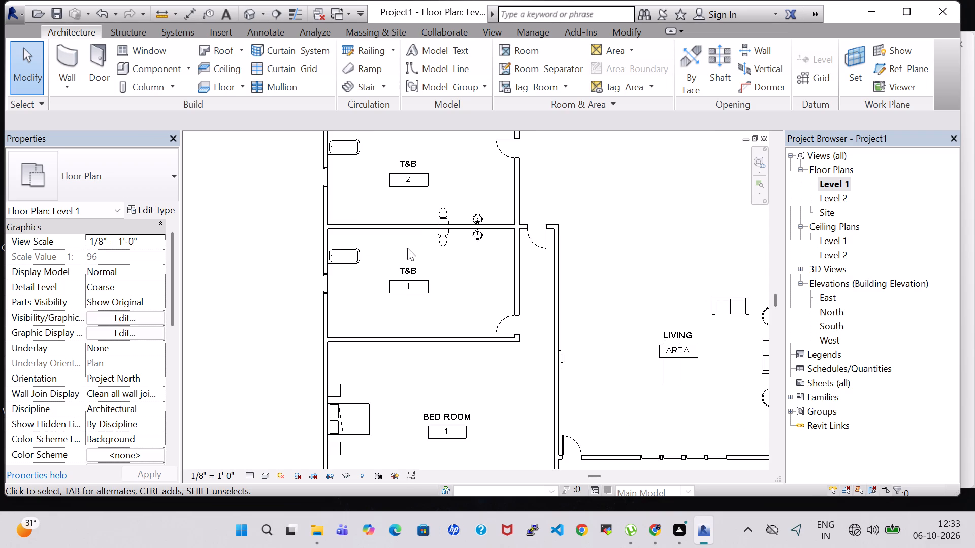
{"action": "middle_click_drag", "start_coordinate": [407, 248], "coordinate": [418, 349]}
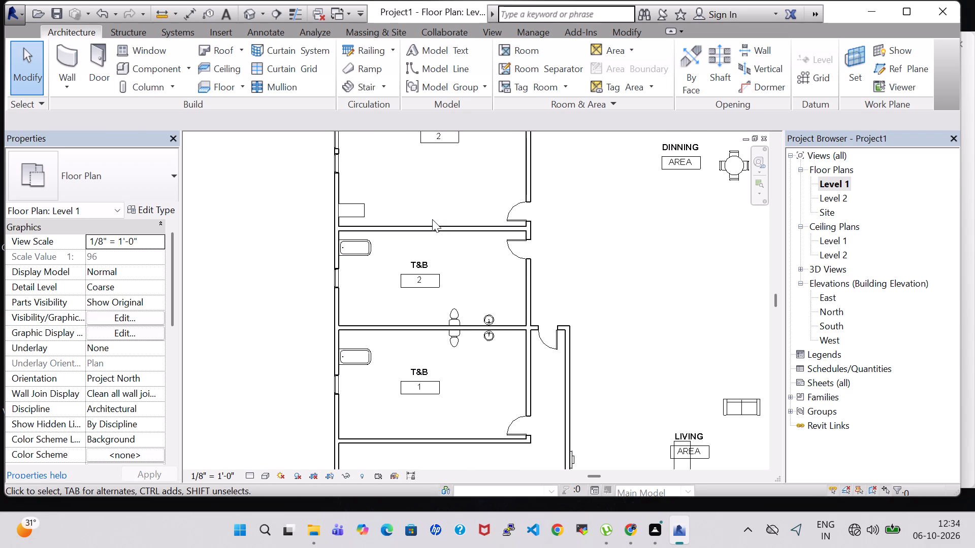
{"action": "scroll", "coordinate": [430, 203], "scroll_direction": "up", "scroll_amount": 1}
{"action": "middle_click_drag", "start_coordinate": [430, 203], "coordinate": [421, 268]}
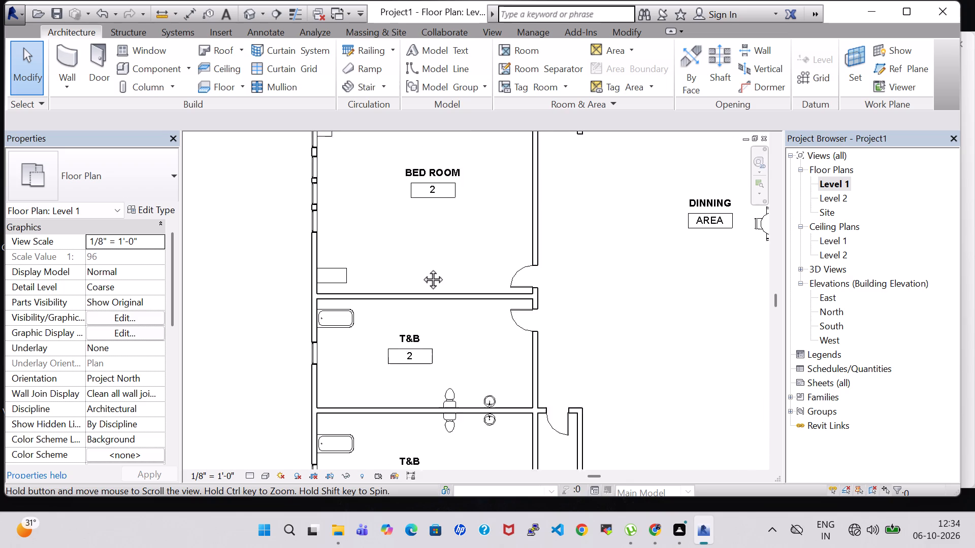
{"action": "middle_click_drag", "start_coordinate": [421, 268], "coordinate": [401, 322]}
{"action": "middle_click_drag", "start_coordinate": [422, 296], "coordinate": [429, 313]}
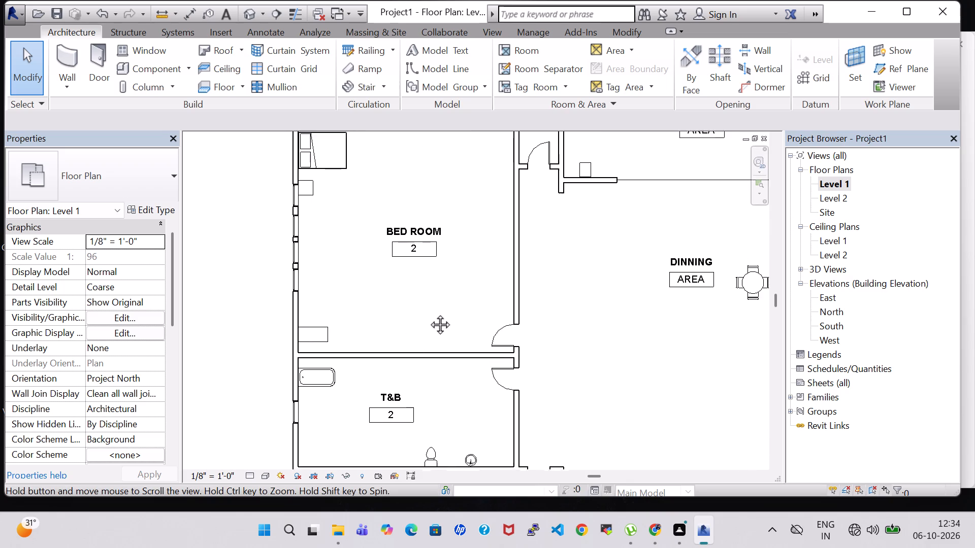
{"action": "middle_click_drag", "start_coordinate": [429, 313], "coordinate": [434, 331]}
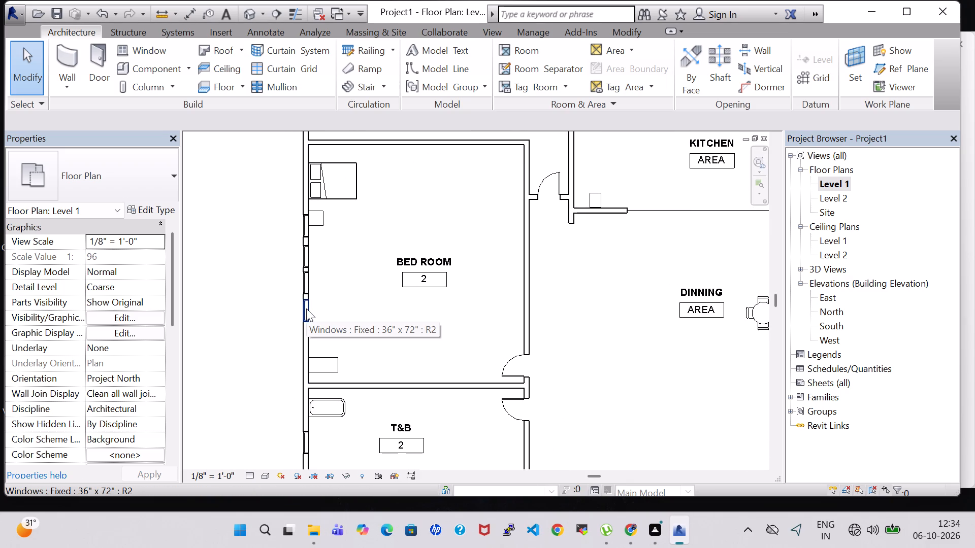
{"action": "left_click", "coordinate": [306, 309]}
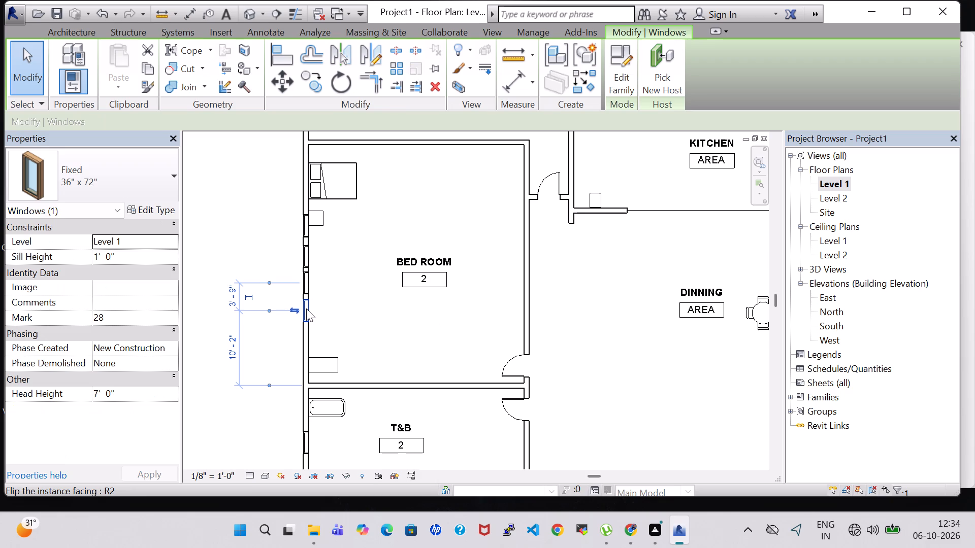
{"action": "key", "text": "Down"}
{"action": "key", "text": "Down"}
{"action": "key", "text": "Down"}
{"action": "key", "text": "Down"}
{"action": "key", "text": "Down"}
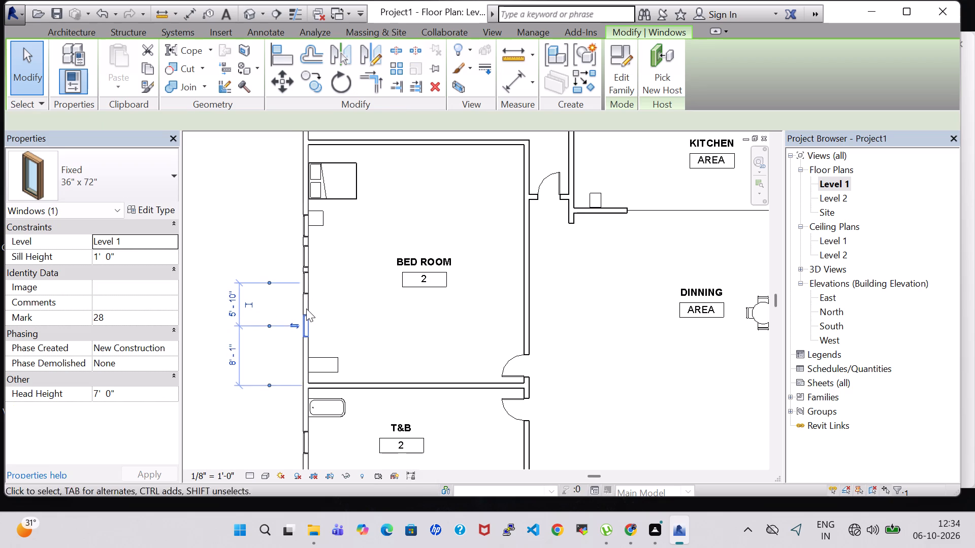
{"action": "key", "text": "Down"}
{"action": "left_click", "coordinate": [329, 329]}
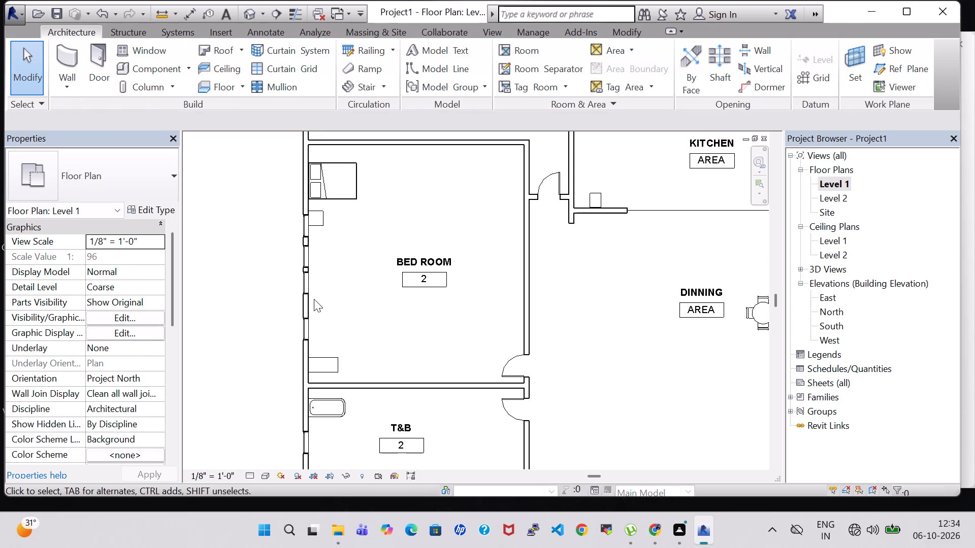
Shift the second window from the south in Bedroom 2's west wall south to about 4'-7" from the southernmost one.
{"action": "left_click", "coordinate": [304, 283]}
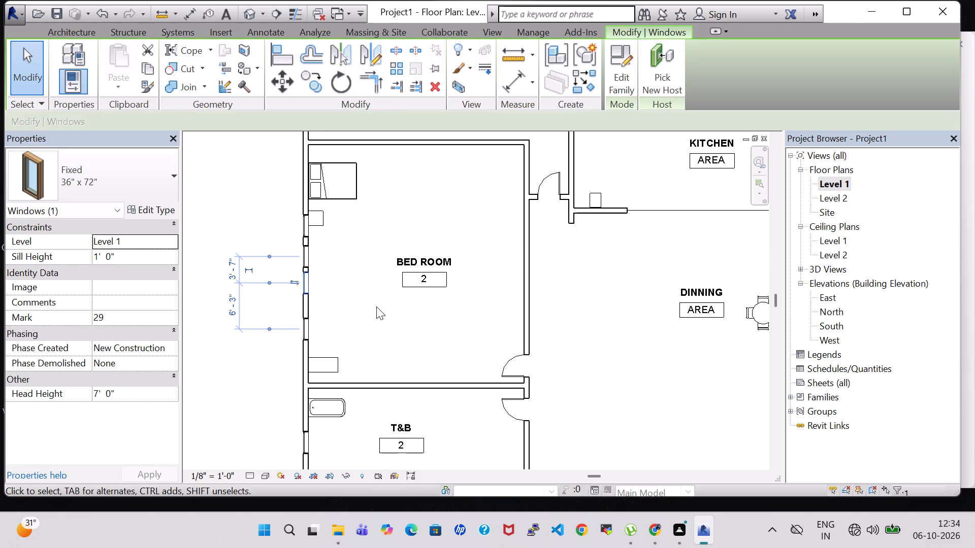
{"action": "key", "text": "Down"}
{"action": "key", "text": "Down"}
{"action": "key", "text": "Down"}
{"action": "key", "text": "Down"}
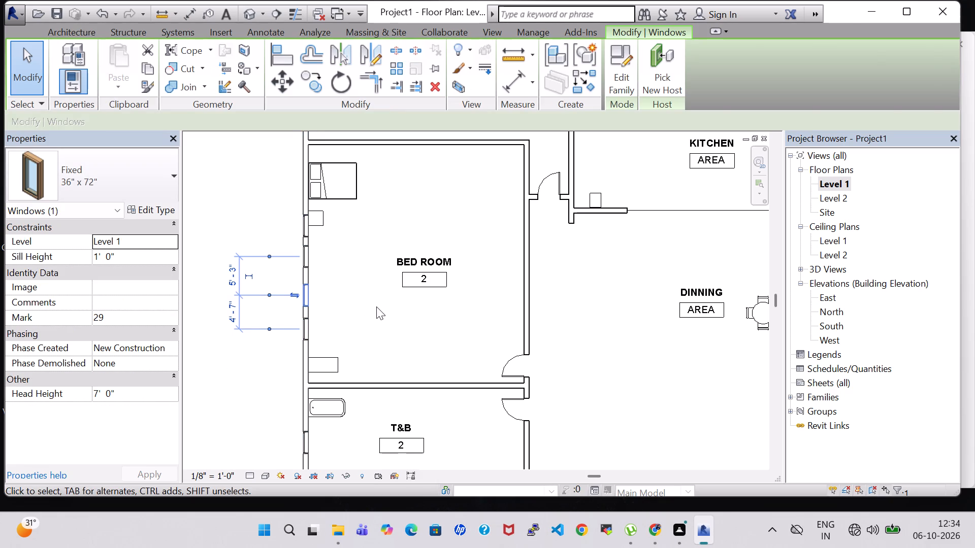
Nudge the second window from the north in Bedroom 2's west wall slightly south to even out the spacing.
{"action": "left_click", "coordinate": [366, 310]}
{"action": "left_click", "coordinate": [305, 256]}
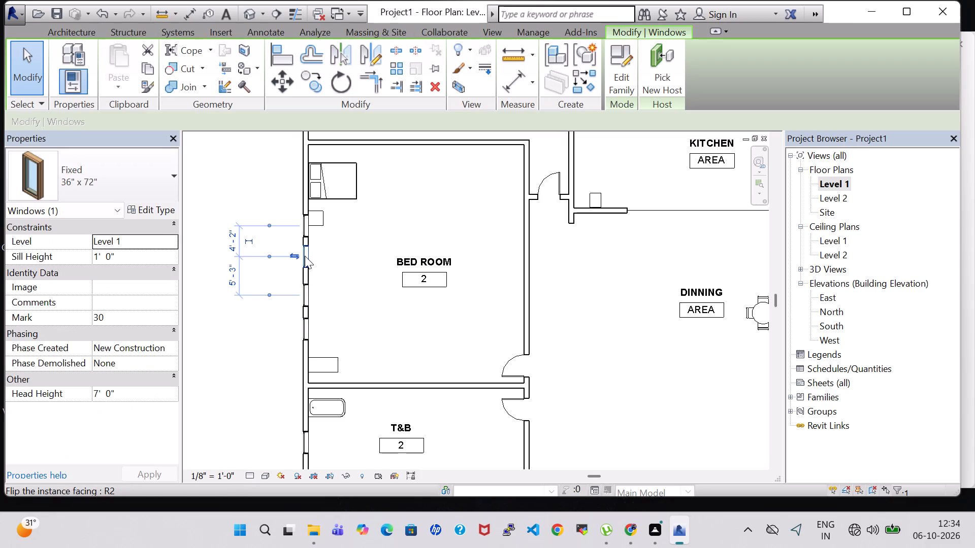
{"action": "key", "text": "Down"}
{"action": "key", "text": "Down"}
{"action": "left_click", "coordinate": [330, 269]}
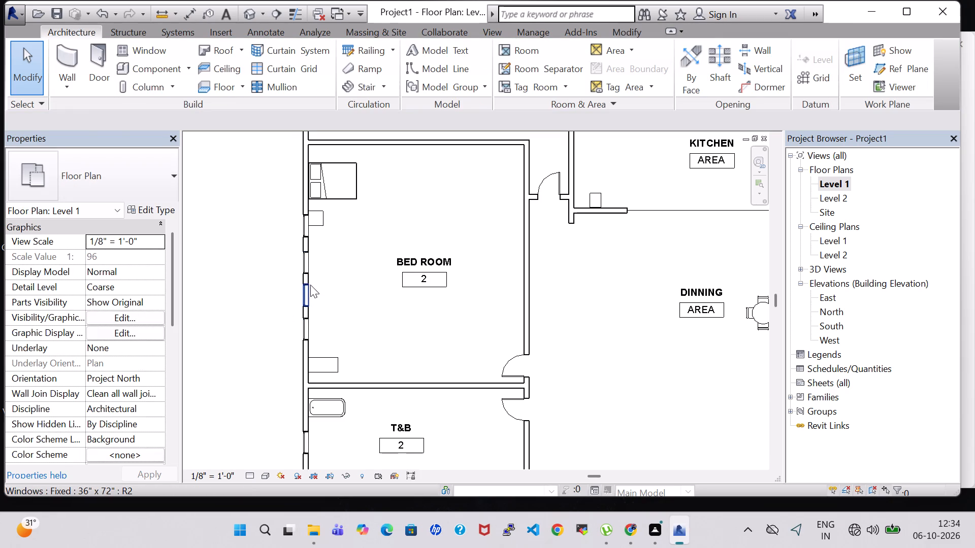
Shift the night stand south of Bedroom 3's bed north toward the bed, about 9'-6" from the north wall.
{"action": "middle_click_drag", "start_coordinate": [370, 226], "coordinate": [349, 313]}
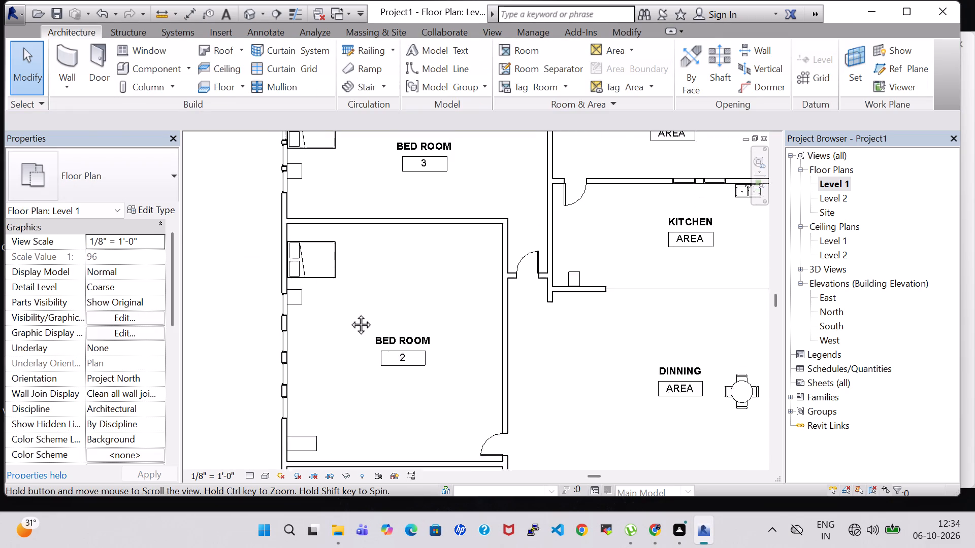
{"action": "middle_click_drag", "start_coordinate": [349, 313], "coordinate": [351, 340]}
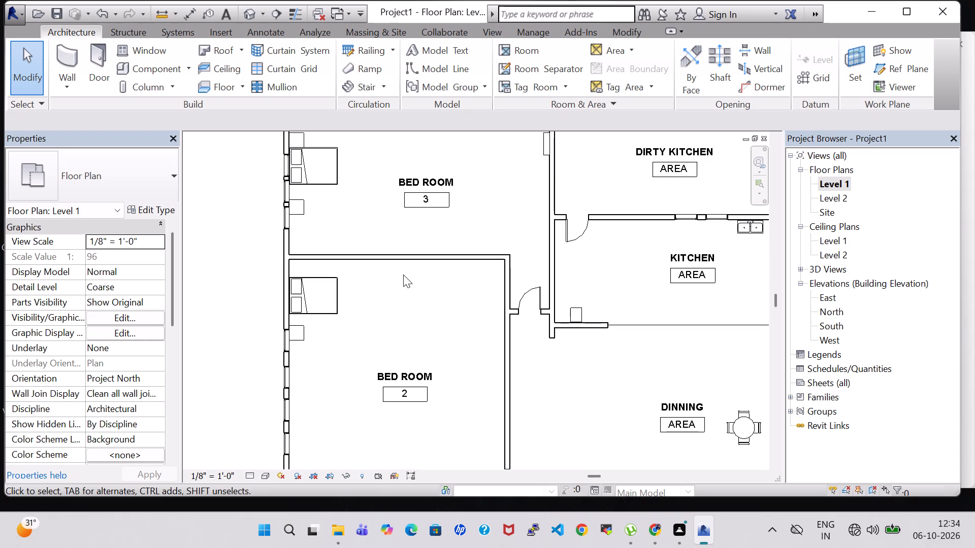
{"action": "scroll", "coordinate": [415, 290], "scroll_direction": "down", "scroll_amount": 1}
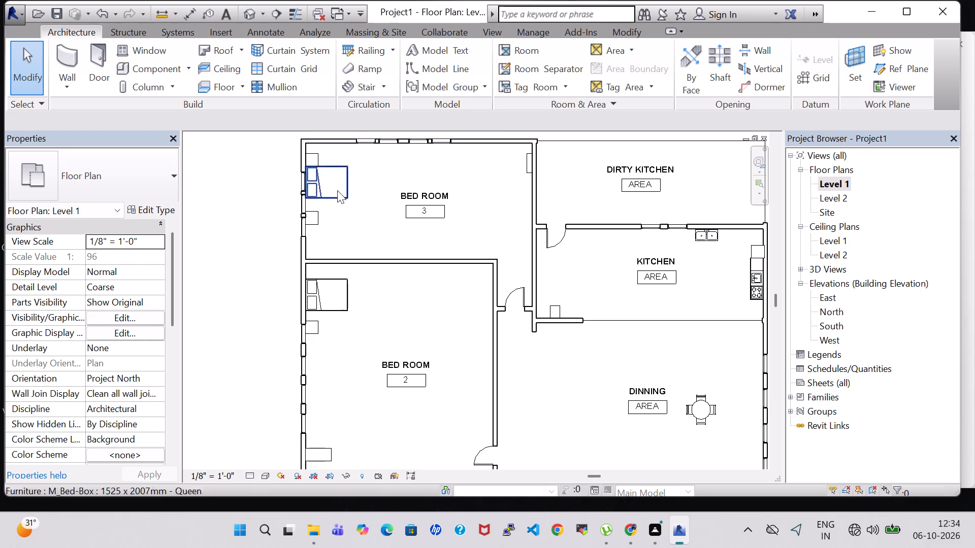
{"action": "left_click", "coordinate": [318, 218]}
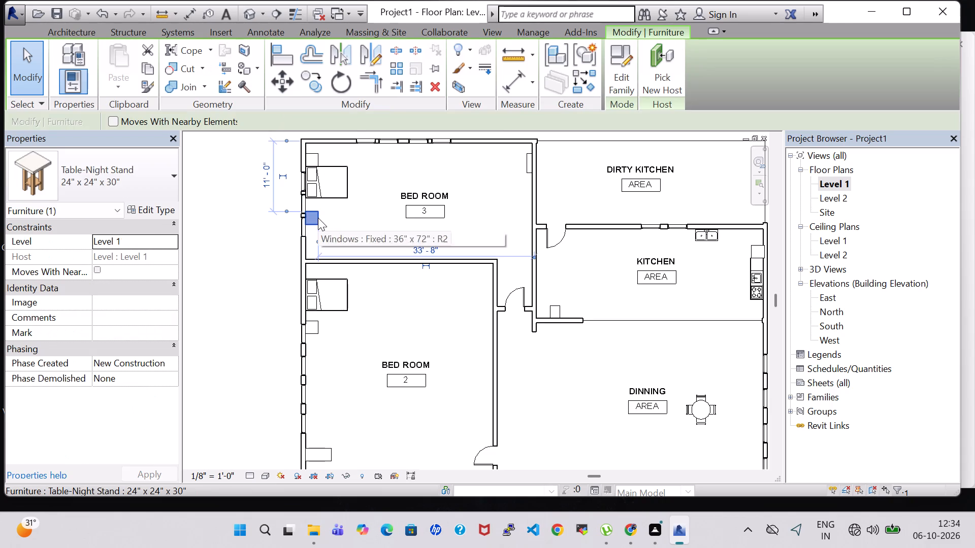
{"action": "key", "text": "Up"}
{"action": "key", "text": "Up"}
{"action": "key", "text": "Up"}
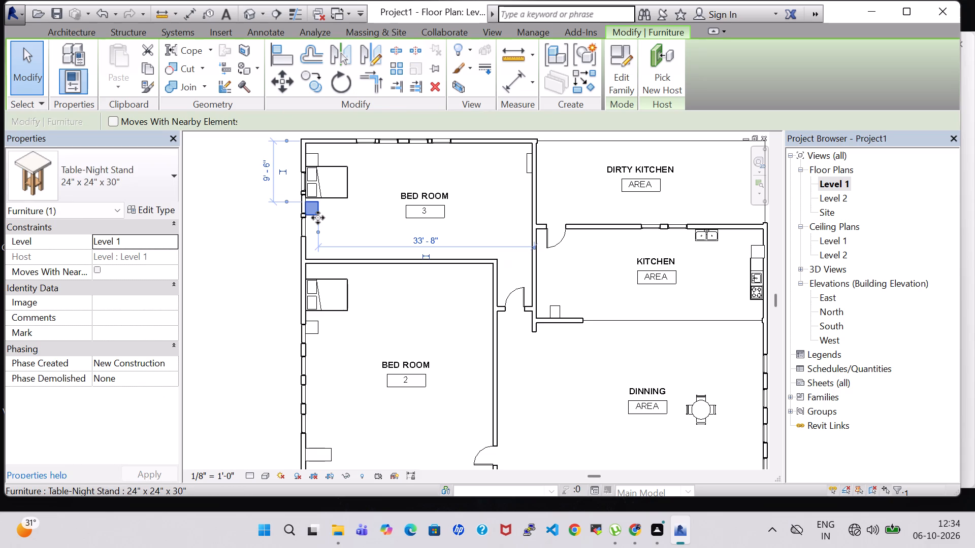
Nudge the night stand north of Bedroom 3's bed north to about 1'-5" from the north wall.
{"action": "left_click", "coordinate": [315, 157]}
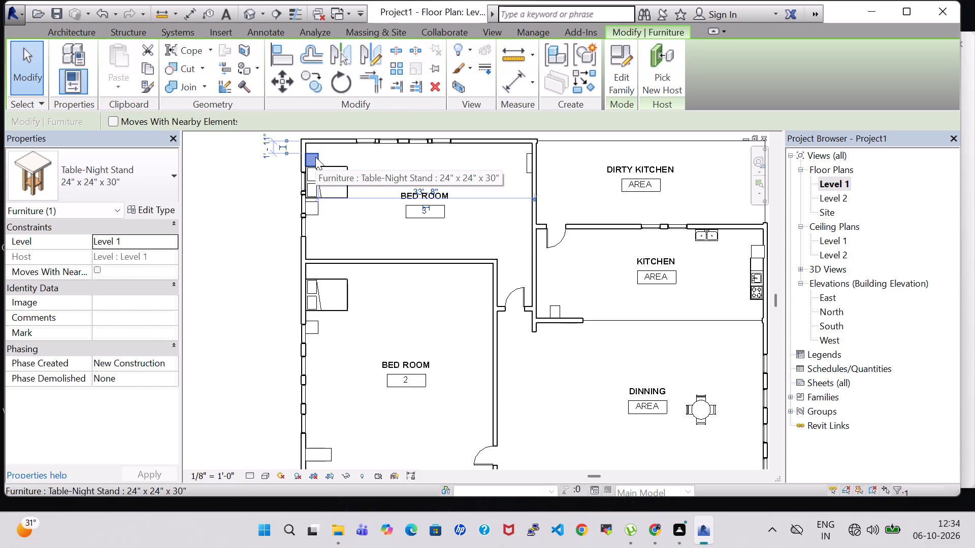
{"action": "key", "text": "Up"}
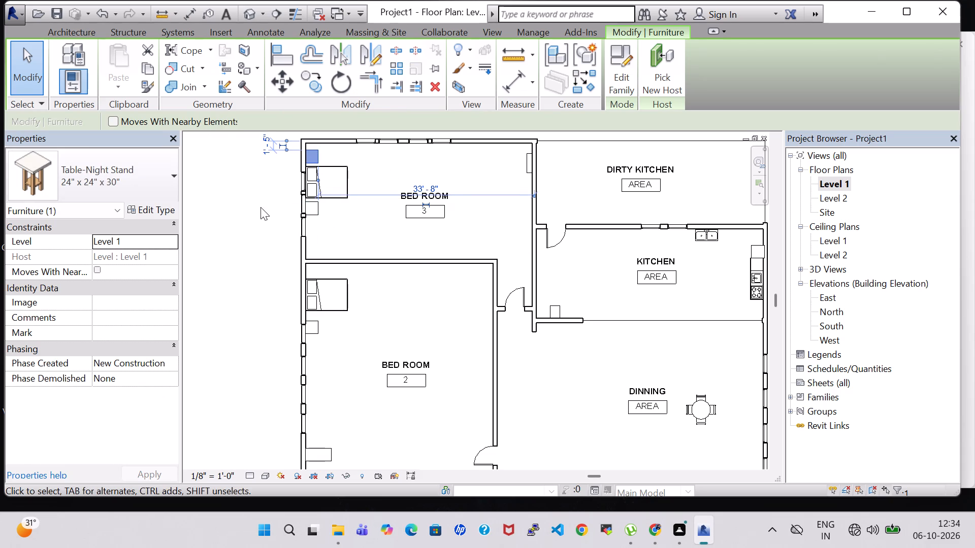
{"action": "left_click", "coordinate": [269, 211]}
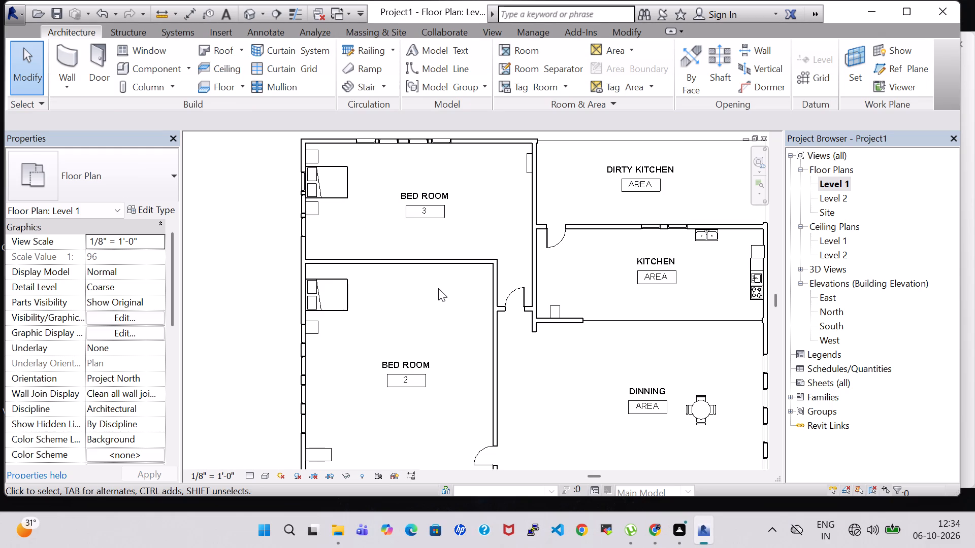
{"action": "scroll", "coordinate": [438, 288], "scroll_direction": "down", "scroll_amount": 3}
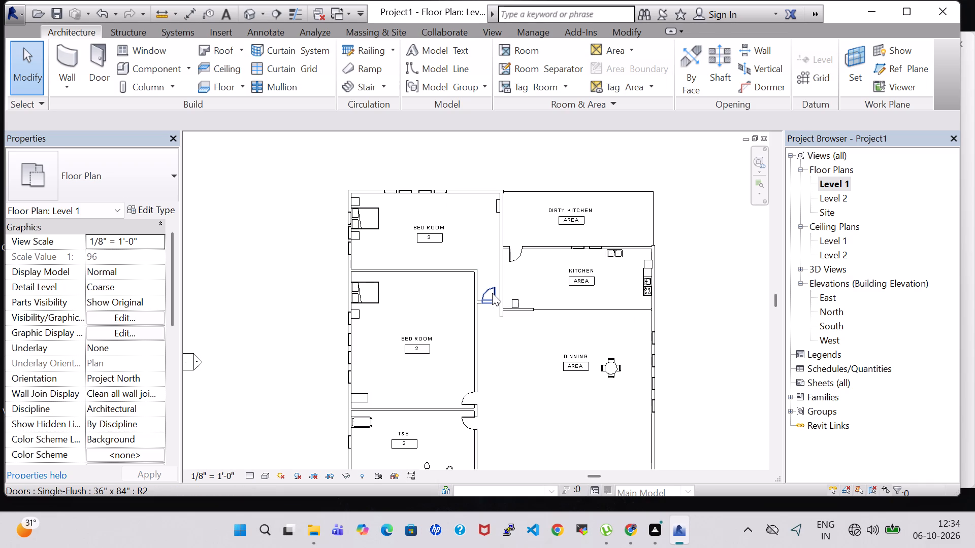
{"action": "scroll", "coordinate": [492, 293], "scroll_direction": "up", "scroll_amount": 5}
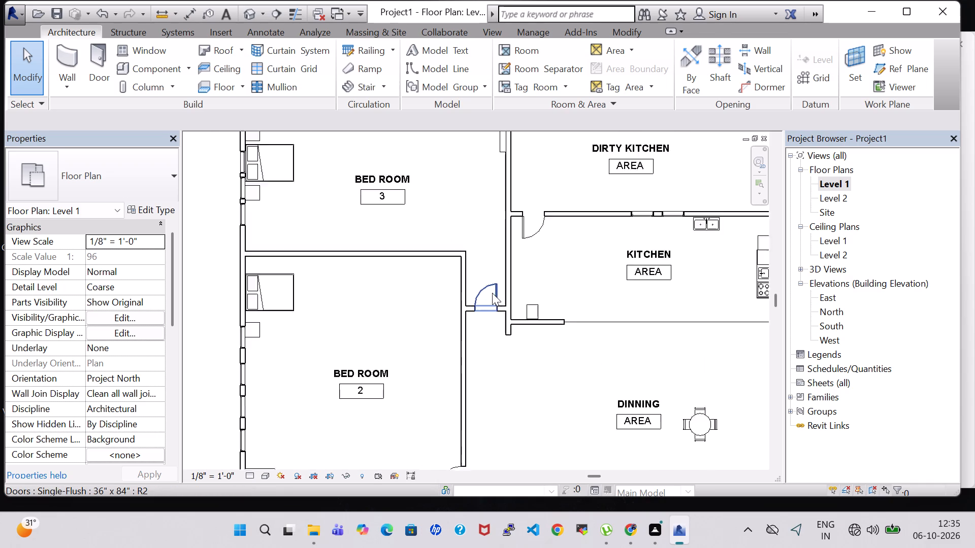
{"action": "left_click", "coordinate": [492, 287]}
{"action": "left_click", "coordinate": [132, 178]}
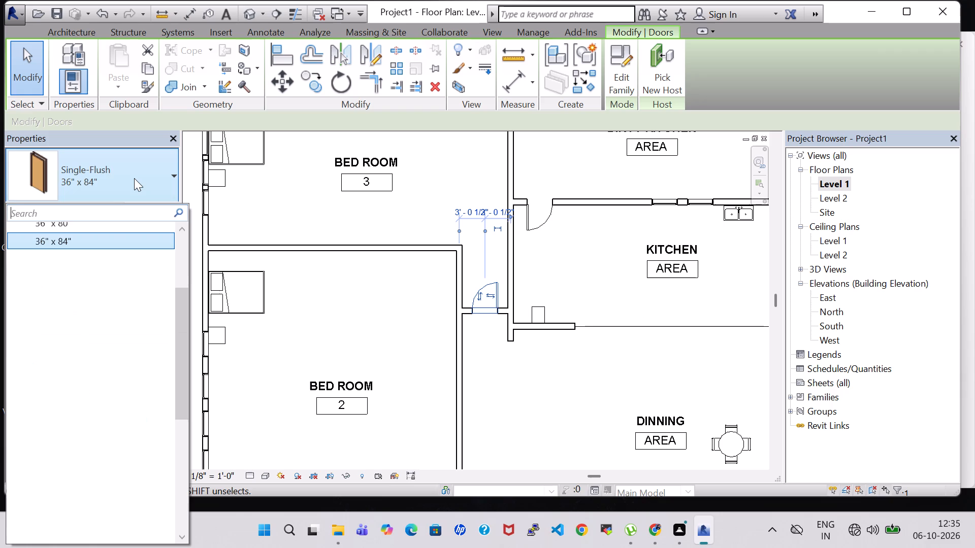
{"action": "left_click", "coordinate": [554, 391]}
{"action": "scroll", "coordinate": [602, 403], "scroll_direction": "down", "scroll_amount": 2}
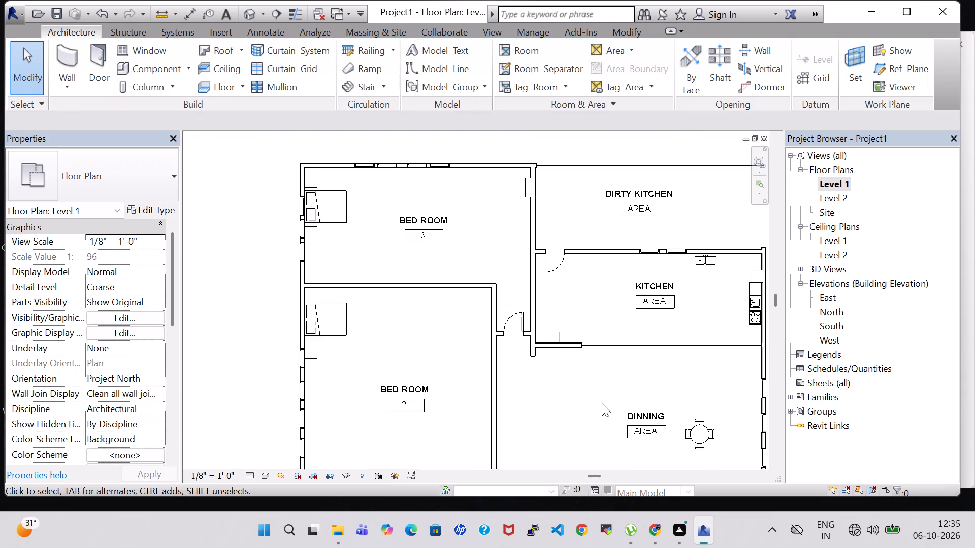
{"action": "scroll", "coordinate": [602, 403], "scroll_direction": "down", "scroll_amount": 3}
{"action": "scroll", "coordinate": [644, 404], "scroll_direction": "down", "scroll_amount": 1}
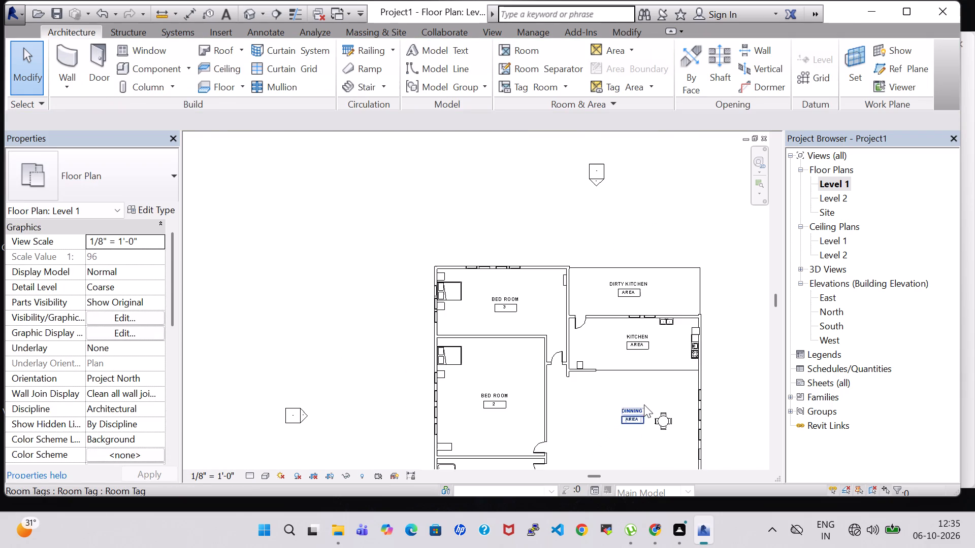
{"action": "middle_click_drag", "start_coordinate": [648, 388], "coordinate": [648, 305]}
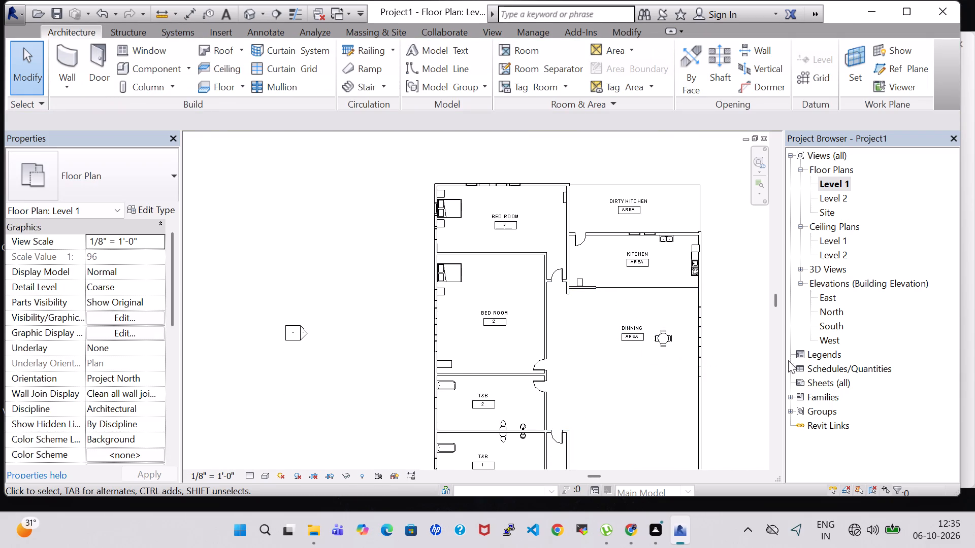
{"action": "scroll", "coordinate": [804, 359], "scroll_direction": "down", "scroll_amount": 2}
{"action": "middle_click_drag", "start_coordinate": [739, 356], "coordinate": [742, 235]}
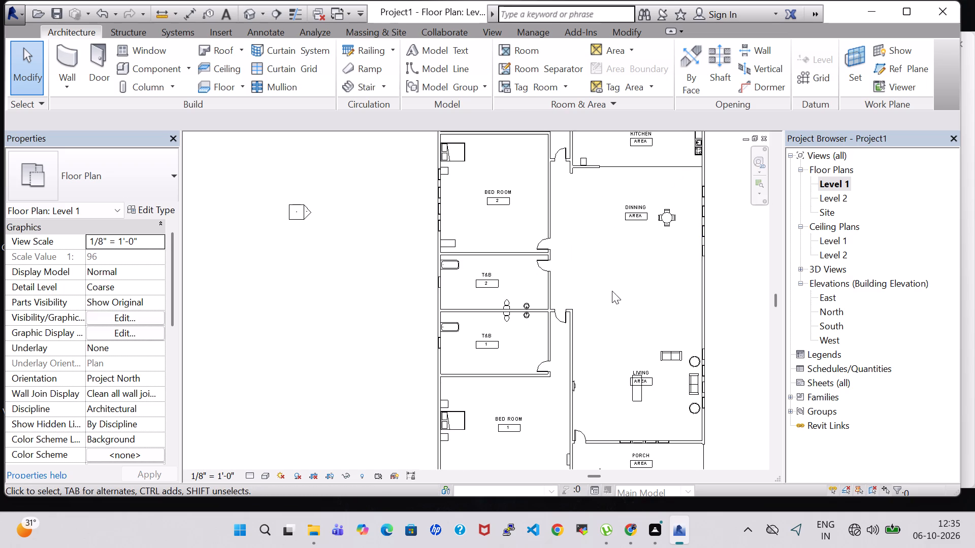
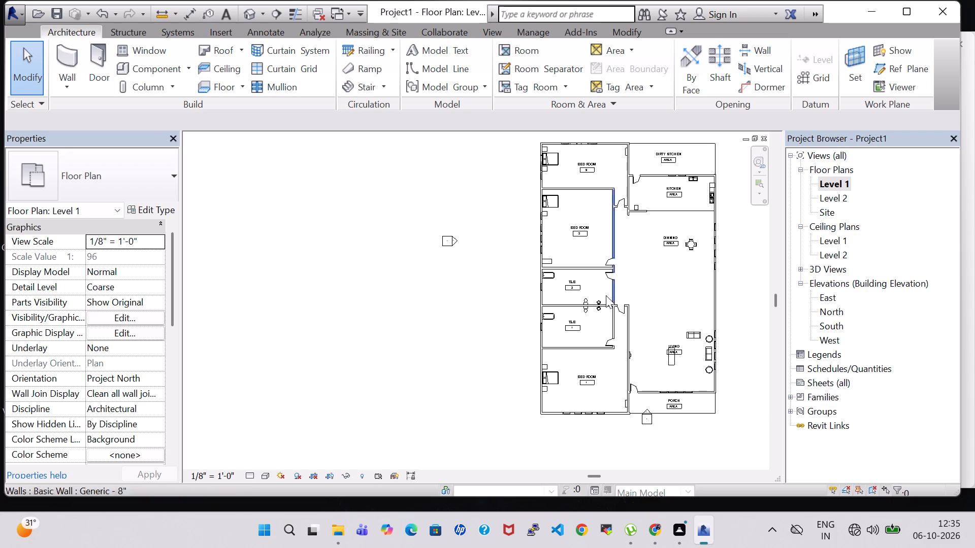
Look through the Storage families in the US Imperial library's Furniture folder for a component to load.
{"action": "scroll", "coordinate": [606, 295], "scroll_direction": "up", "scroll_amount": 3}
{"action": "left_click", "coordinate": [128, 64]}
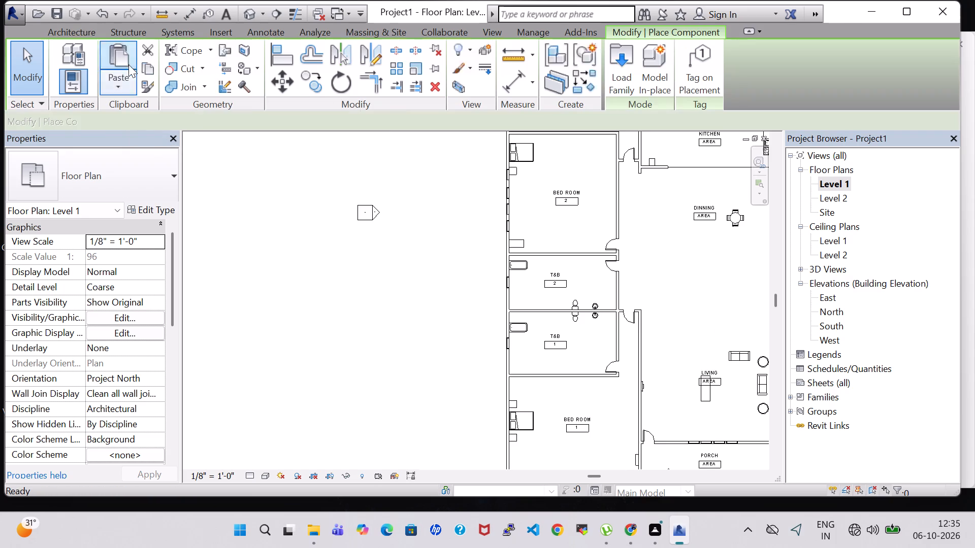
{"action": "left_click", "coordinate": [629, 70]}
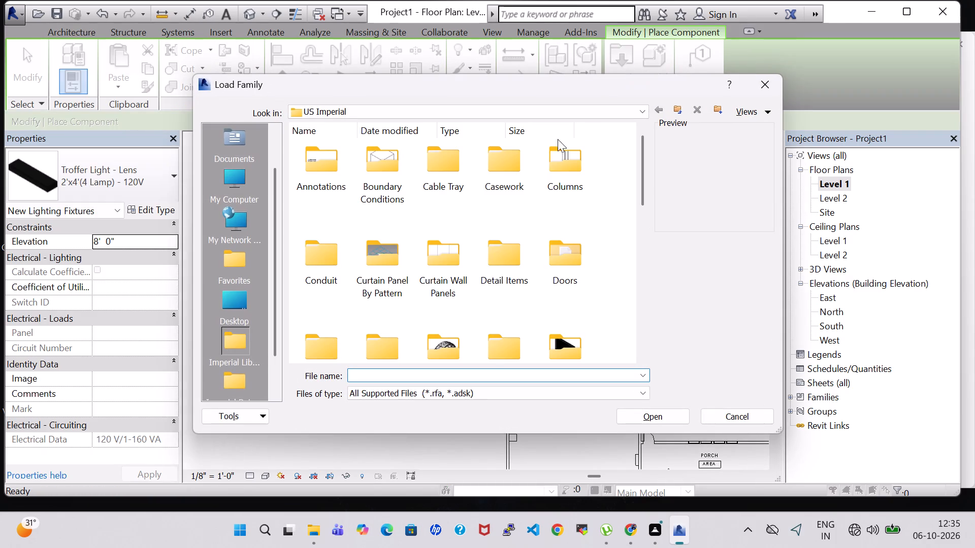
{"action": "scroll", "coordinate": [555, 236], "scroll_direction": "down", "scroll_amount": 1}
{"action": "double_click", "coordinate": [565, 230]}
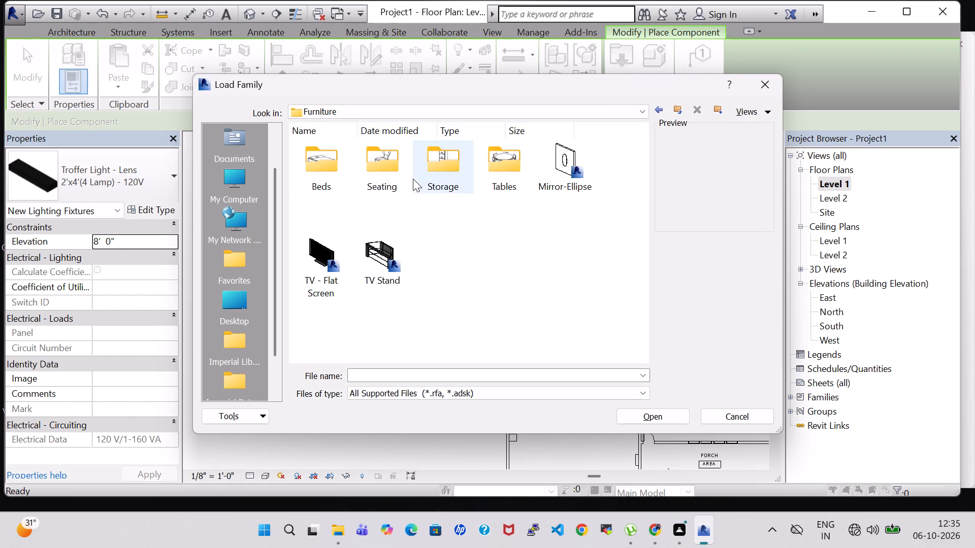
{"action": "double_click", "coordinate": [447, 173]}
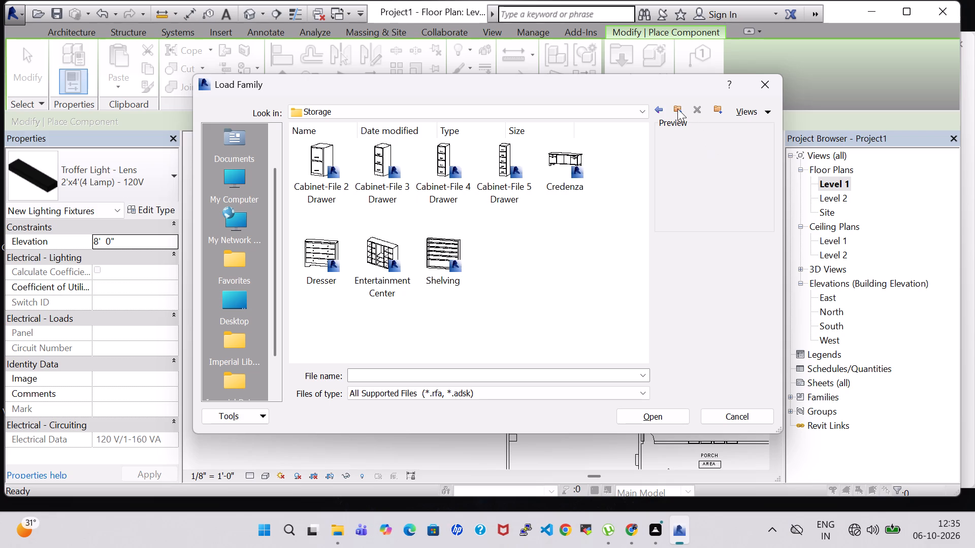
{"action": "left_click", "coordinate": [655, 109]}
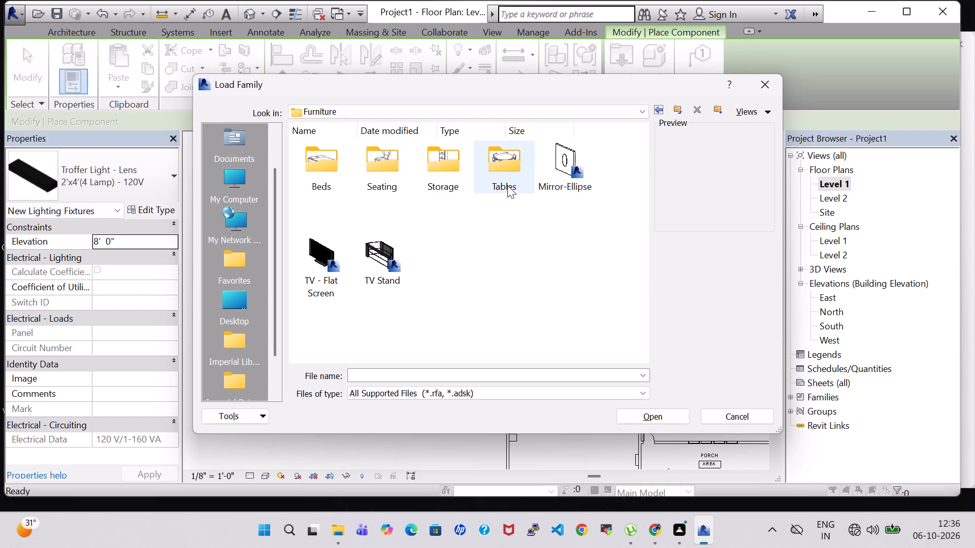
{"action": "left_click", "coordinate": [655, 111]}
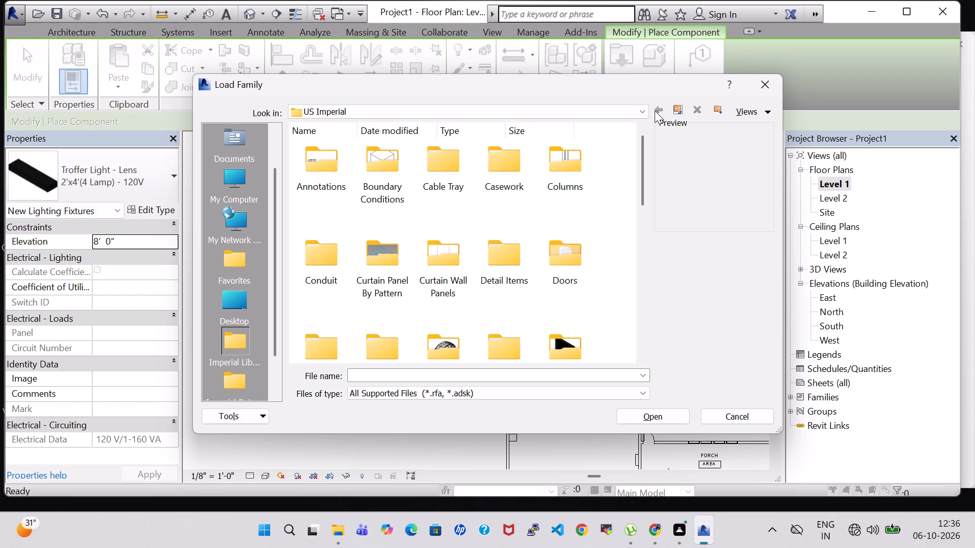
Browse the Columns folder and the Lighting folder's MEP subfolder of the US Imperial family library.
{"action": "scroll", "coordinate": [524, 221], "scroll_direction": "down", "scroll_amount": 1}
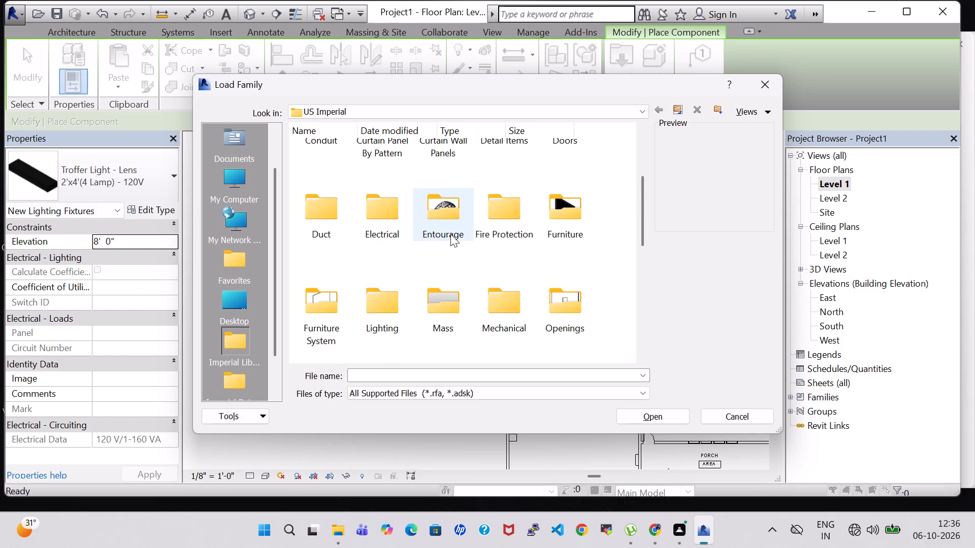
{"action": "scroll", "coordinate": [450, 234], "scroll_direction": "up", "scroll_amount": 1}
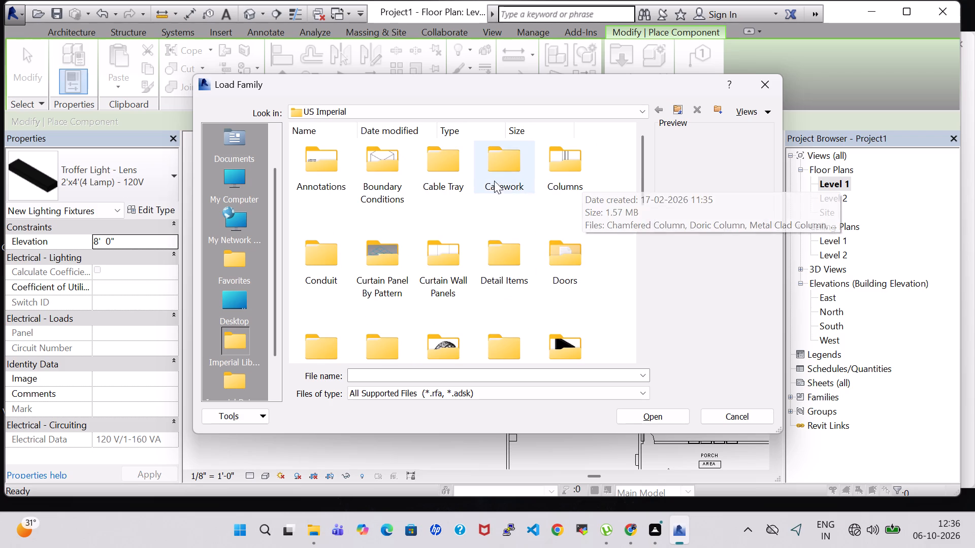
{"action": "double_click", "coordinate": [555, 178]}
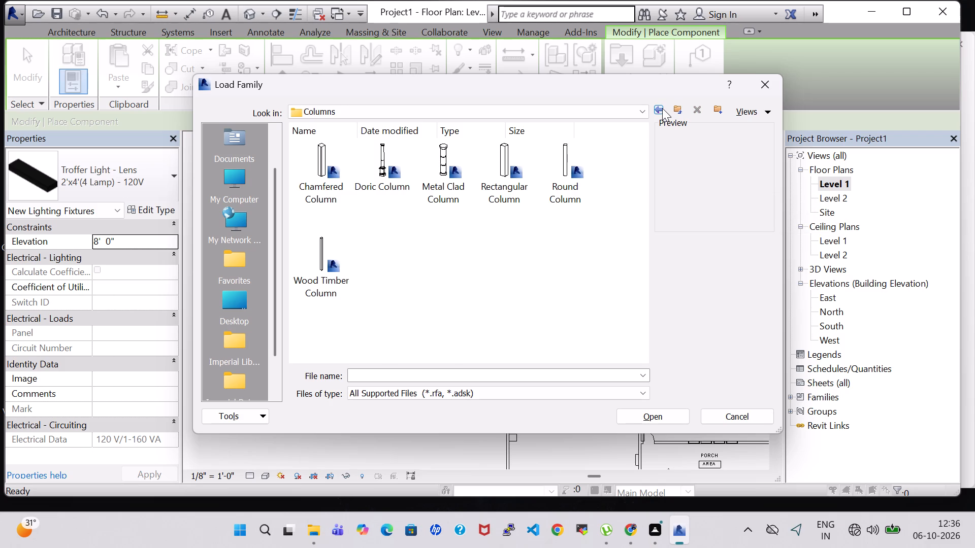
{"action": "left_click", "coordinate": [662, 108]}
{"action": "scroll", "coordinate": [431, 261], "scroll_direction": "down", "scroll_amount": 1}
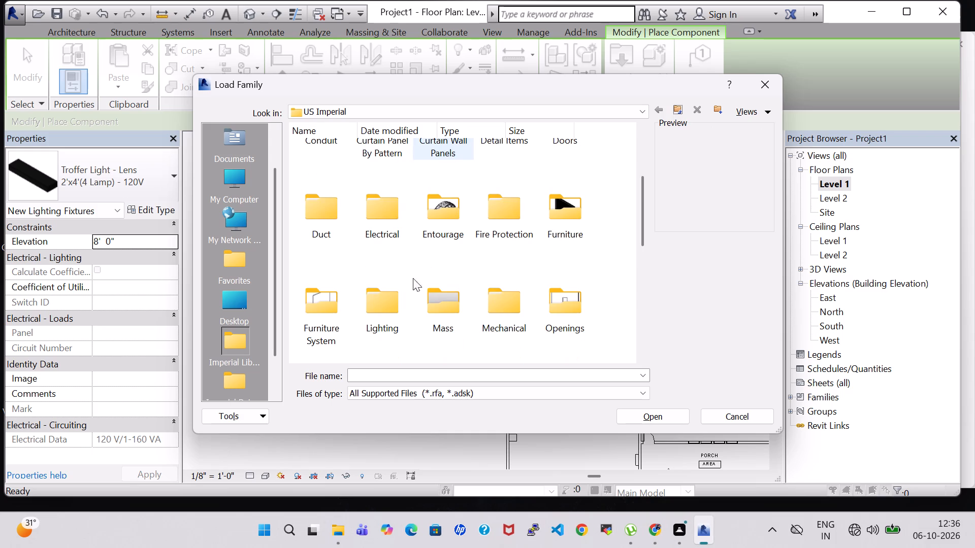
{"action": "double_click", "coordinate": [383, 302]}
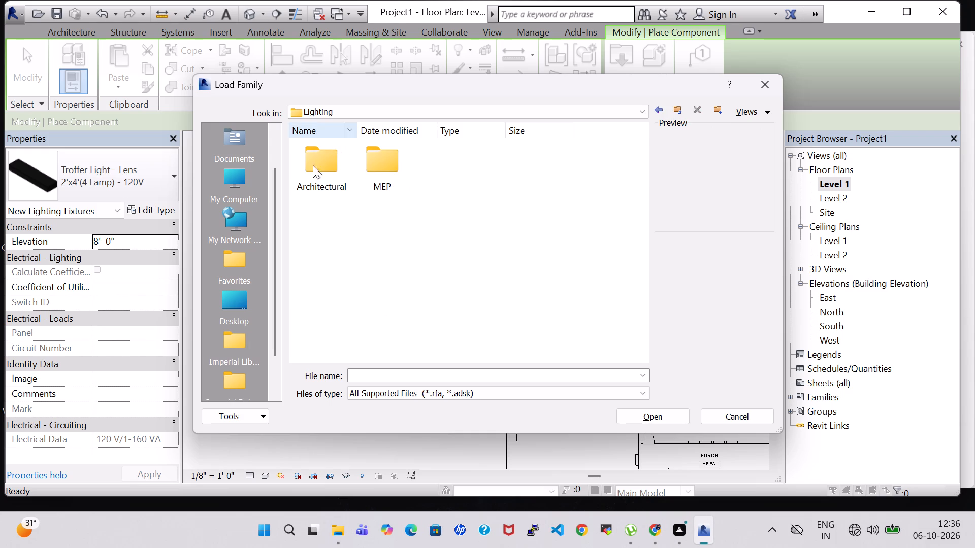
{"action": "double_click", "coordinate": [385, 177]}
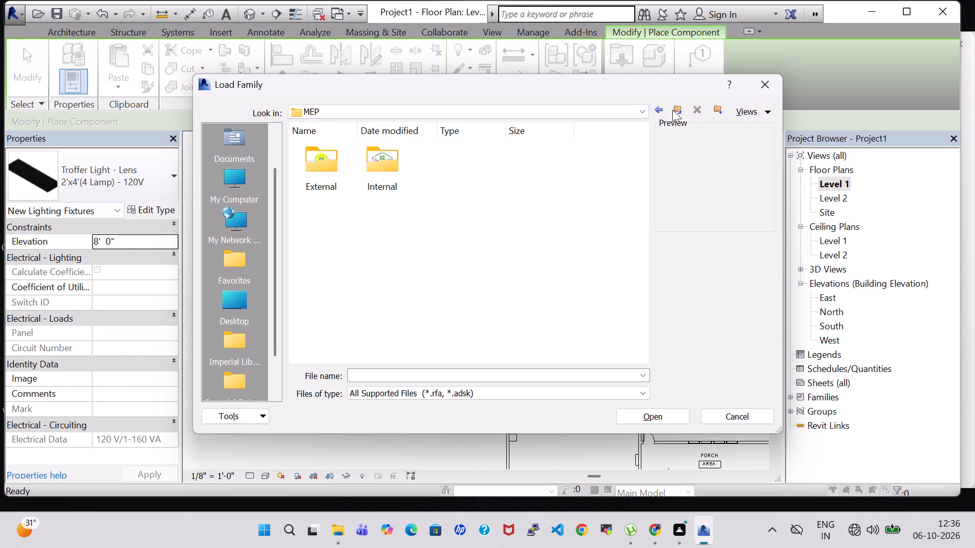
{"action": "left_click", "coordinate": [661, 107]}
{"action": "left_click", "coordinate": [661, 107]}
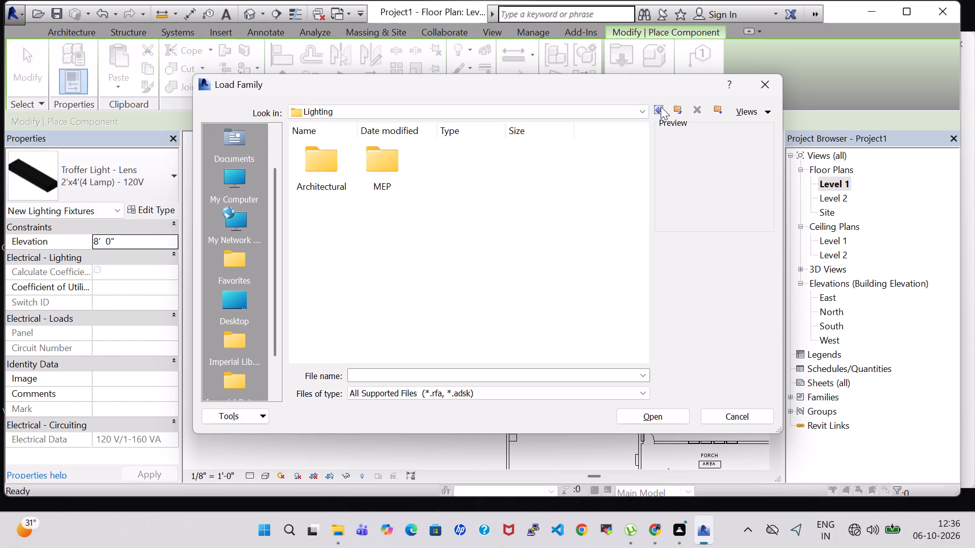
Examine the Curtain Wall, Wall, Stairs and Slab families in the library's Profiles folder.
{"action": "scroll", "coordinate": [482, 288], "scroll_direction": "down", "scroll_amount": 2}
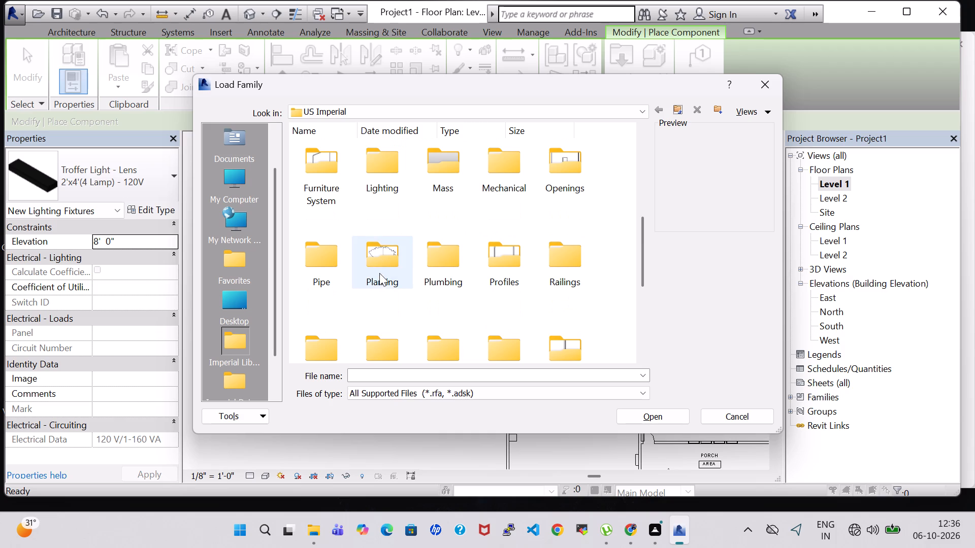
{"action": "scroll", "coordinate": [464, 259], "scroll_direction": "down", "scroll_amount": 1}
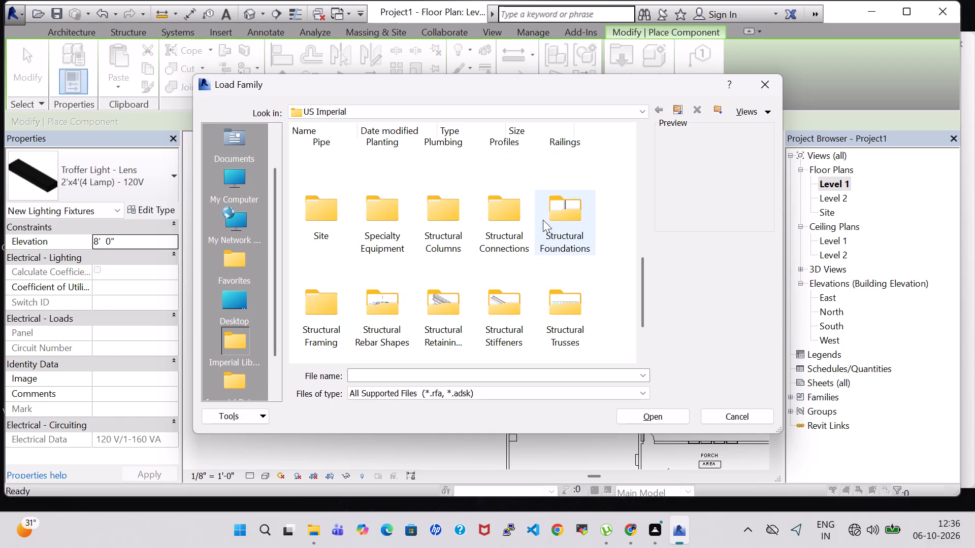
{"action": "scroll", "coordinate": [543, 220], "scroll_direction": "up", "scroll_amount": 1}
{"action": "double_click", "coordinate": [509, 269]}
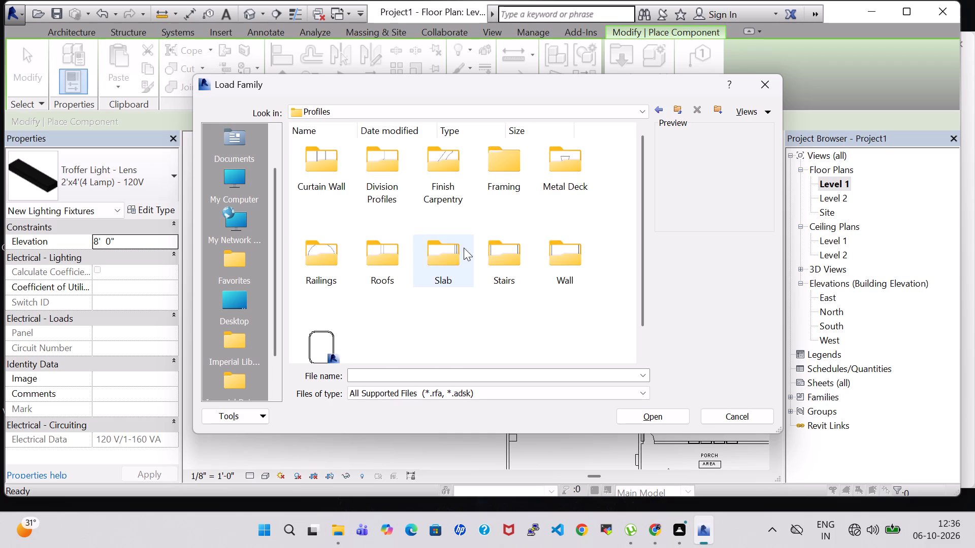
{"action": "double_click", "coordinate": [326, 173]}
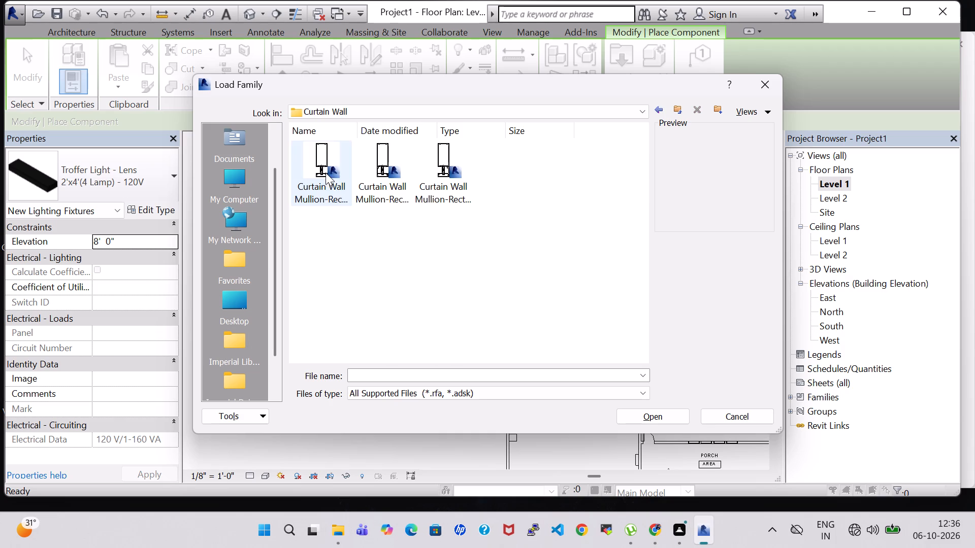
{"action": "left_click", "coordinate": [655, 110]}
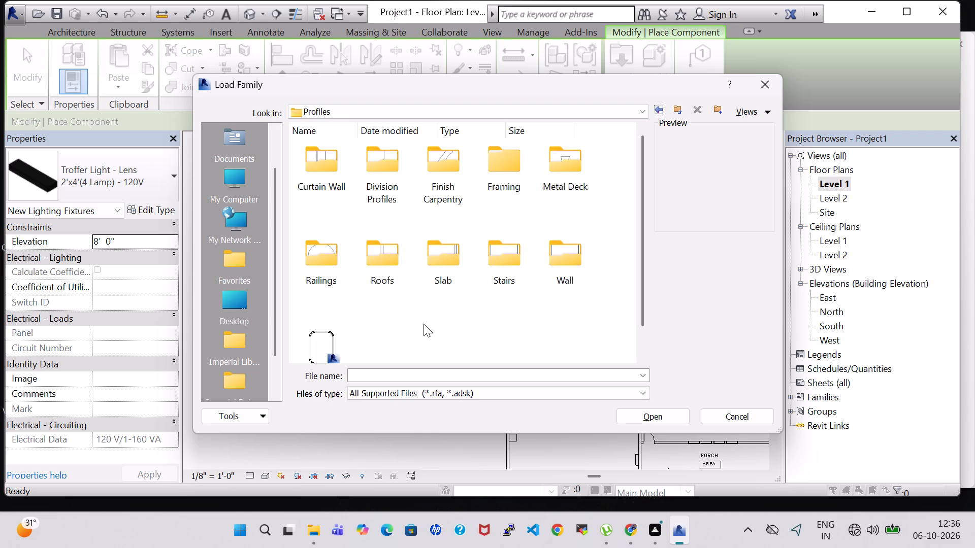
{"action": "double_click", "coordinate": [576, 249]}
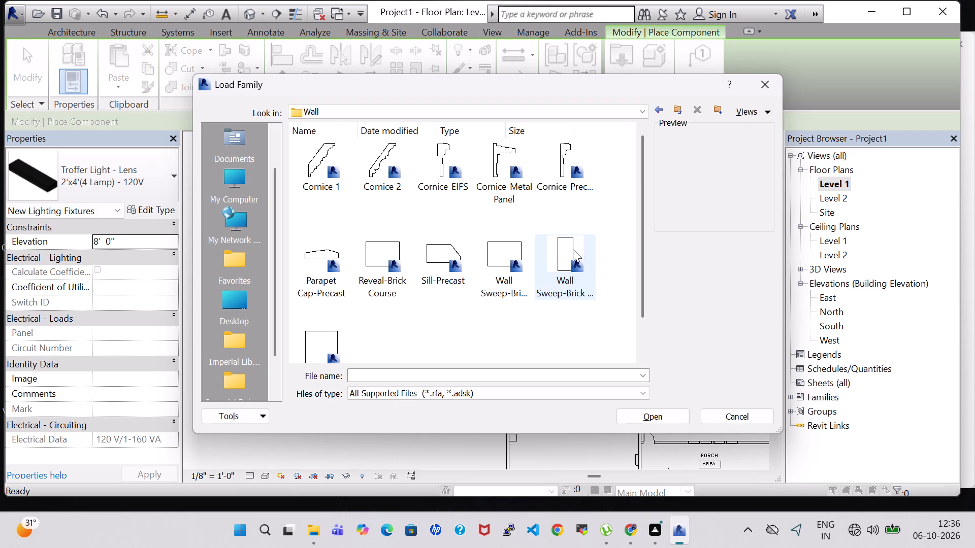
{"action": "scroll", "coordinate": [441, 316], "scroll_direction": "down", "scroll_amount": 1}
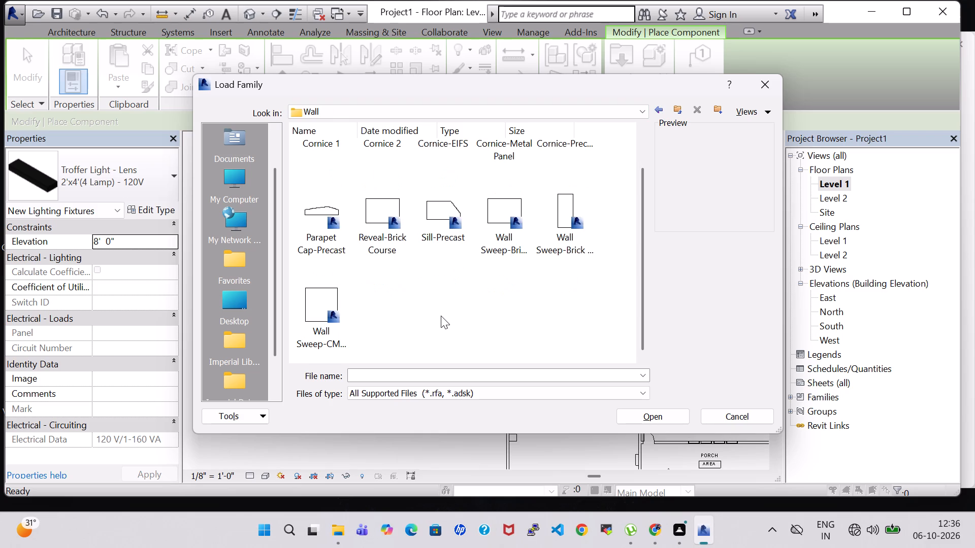
{"action": "scroll", "coordinate": [526, 315], "scroll_direction": "up", "scroll_amount": 2}
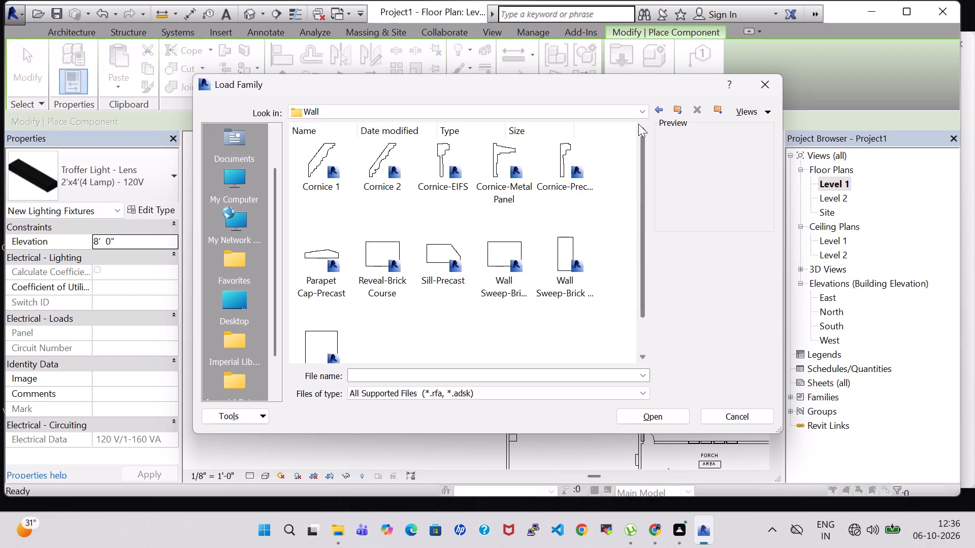
{"action": "left_click", "coordinate": [657, 109]}
{"action": "double_click", "coordinate": [485, 261]}
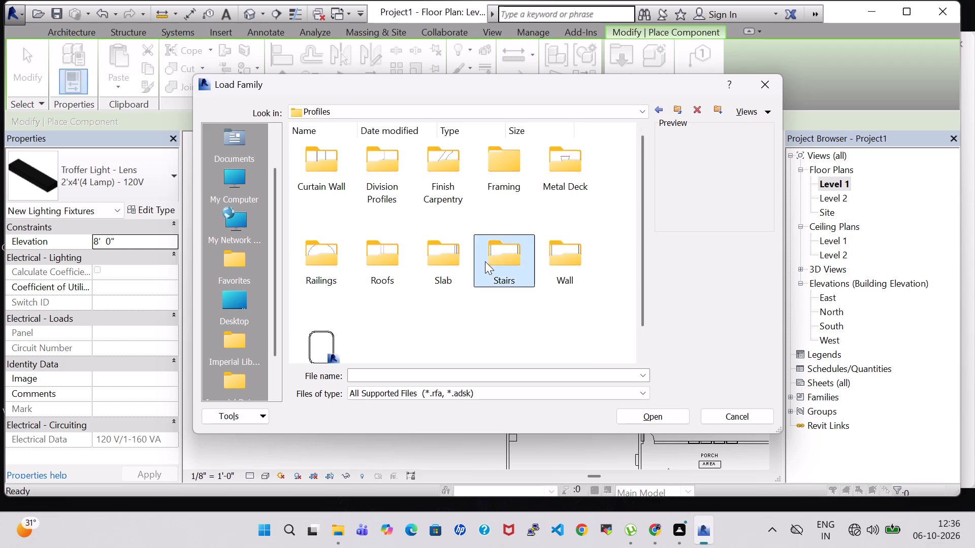
{"action": "left_click", "coordinate": [659, 106]}
{"action": "double_click", "coordinate": [435, 259]}
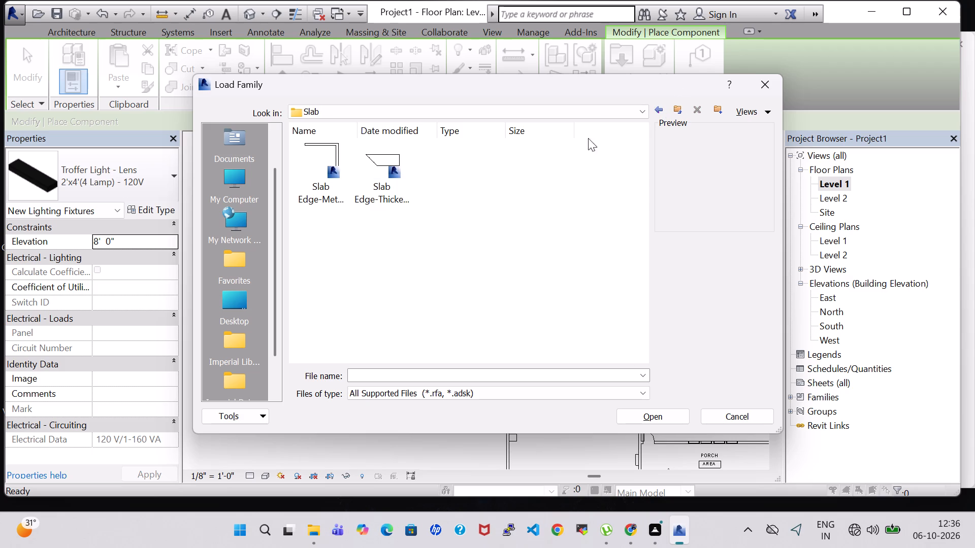
{"action": "left_click", "coordinate": [657, 111]}
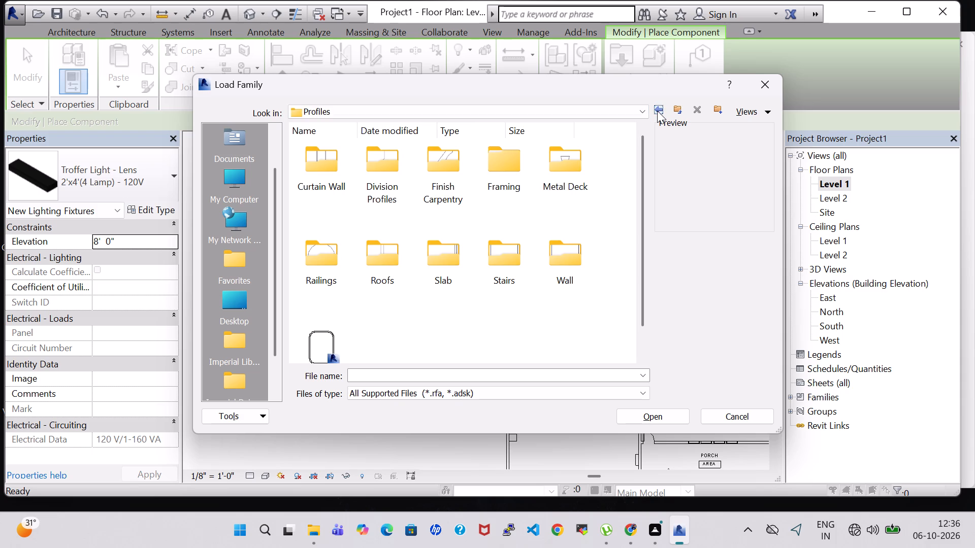
{"action": "left_click", "coordinate": [657, 111]}
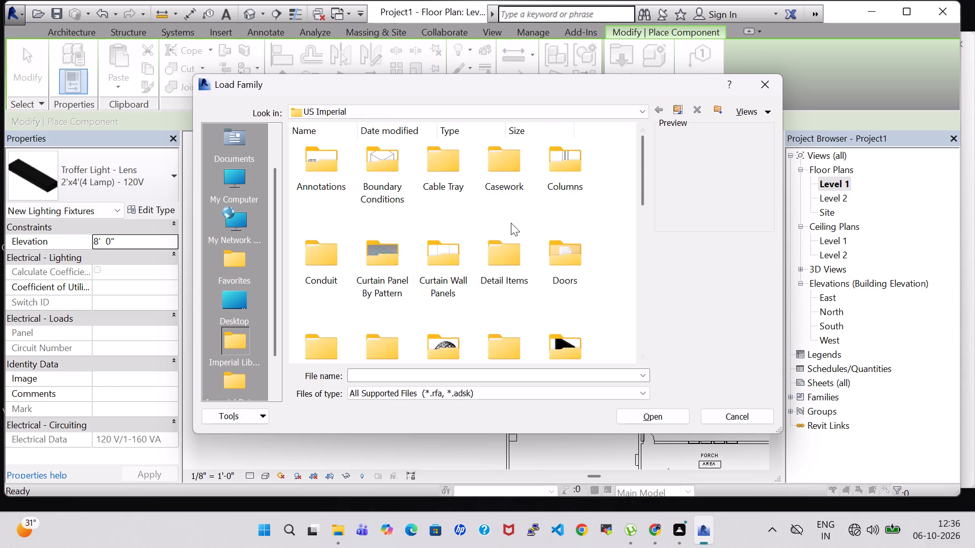
Scan the remaining US Imperial library folders down to Windows, then leave component placement without loading a family.
{"action": "scroll", "coordinate": [397, 267], "scroll_direction": "down", "scroll_amount": 1}
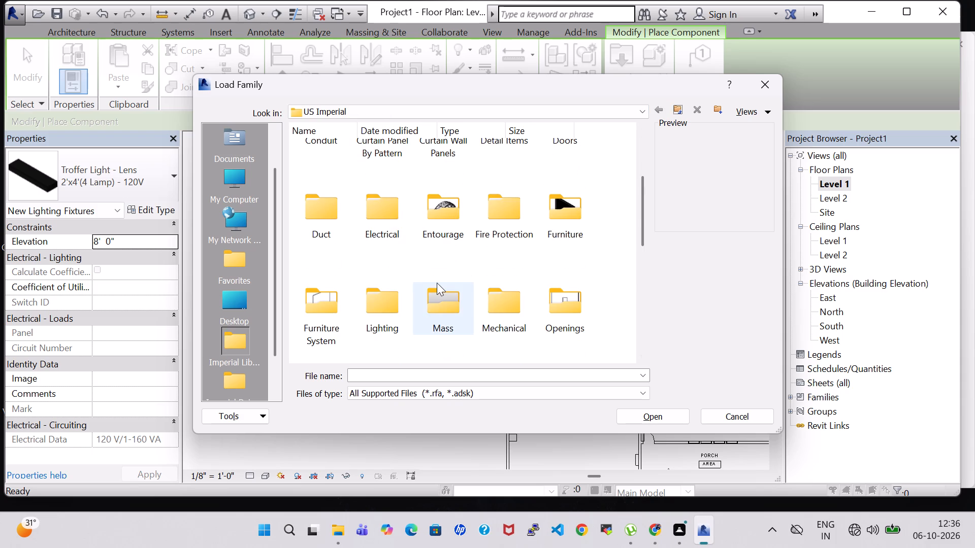
{"action": "scroll", "coordinate": [437, 283], "scroll_direction": "down", "scroll_amount": 1}
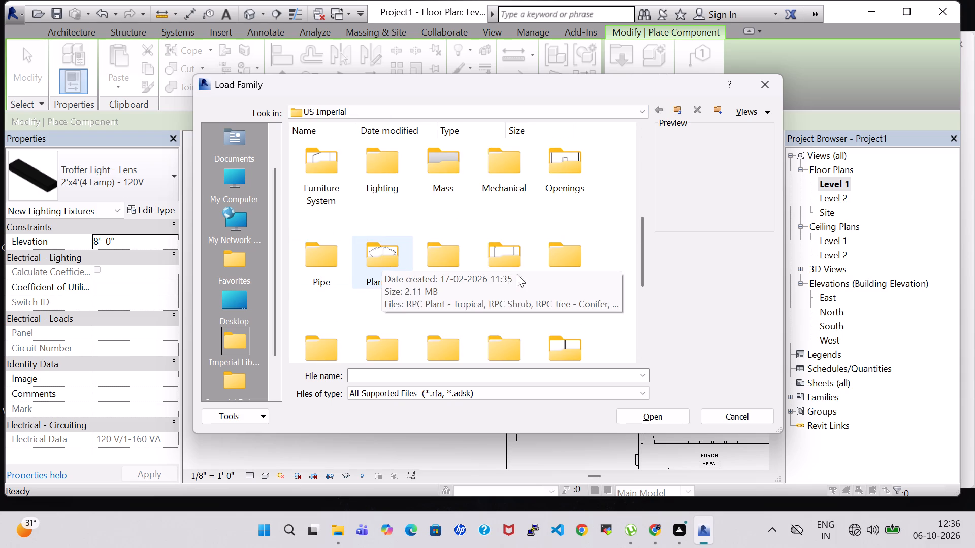
{"action": "scroll", "coordinate": [582, 274], "scroll_direction": "down", "scroll_amount": 1}
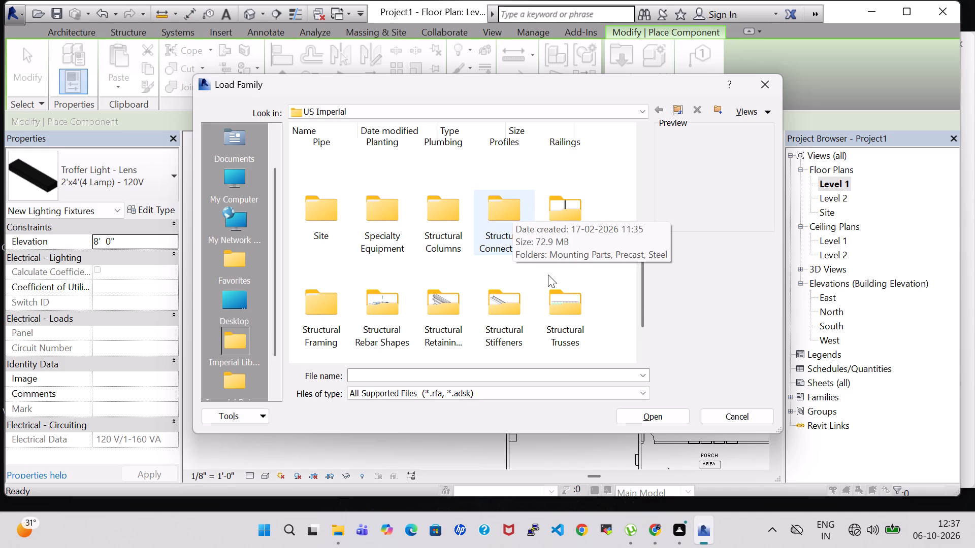
{"action": "scroll", "coordinate": [548, 275], "scroll_direction": "down", "scroll_amount": 1}
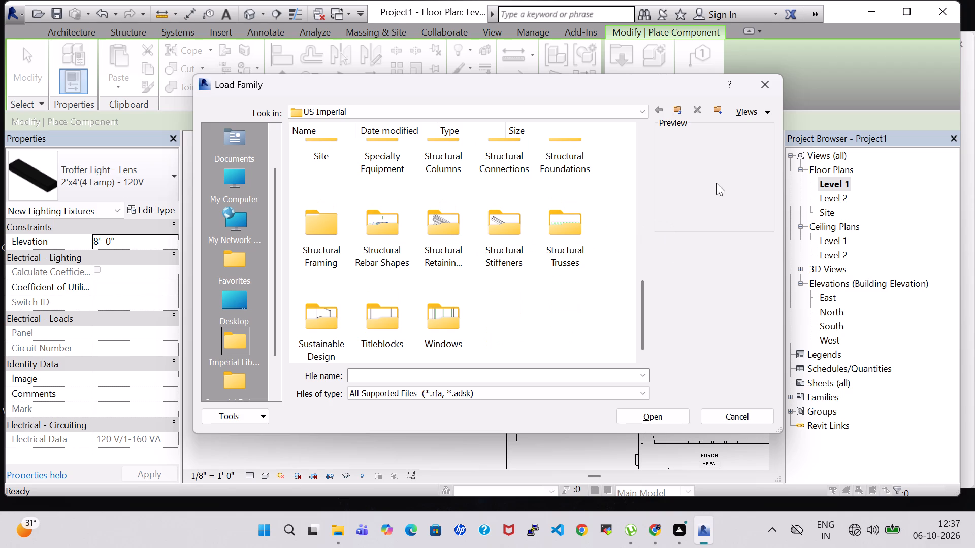
{"action": "left_click", "coordinate": [765, 77]}
{"action": "scroll", "coordinate": [642, 265], "scroll_direction": "up", "scroll_amount": 4}
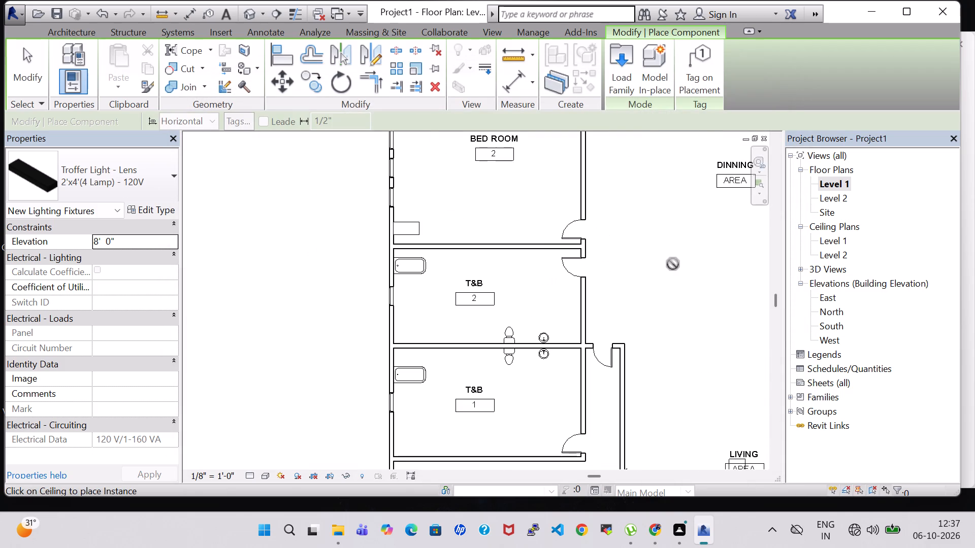
{"action": "key", "text": "Escape"}
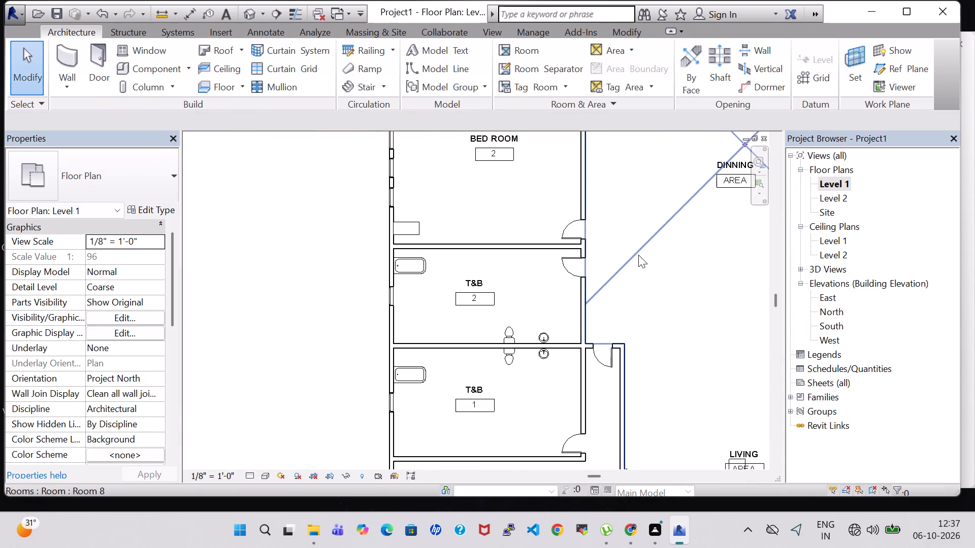
Examine the counter, sink and stove arrangement along the Kitchen's east wall.
{"action": "middle_click_drag", "start_coordinate": [641, 256], "coordinate": [264, 281]}
{"action": "scroll", "coordinate": [378, 263], "scroll_direction": "up", "scroll_amount": 5}
{"action": "middle_click_drag", "start_coordinate": [417, 226], "coordinate": [304, 547]}
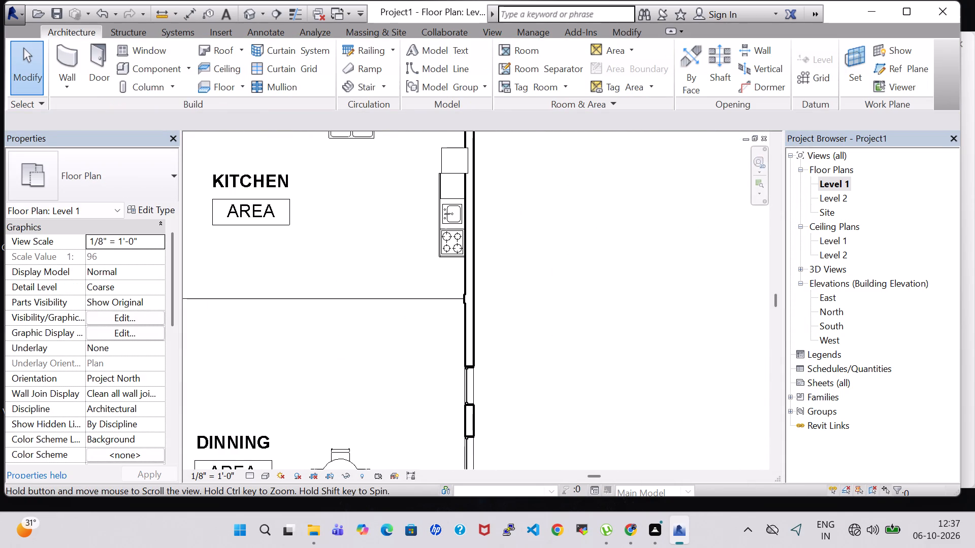
{"action": "middle_click_drag", "start_coordinate": [304, 547], "coordinate": [302, 547]}
{"action": "scroll", "coordinate": [480, 200], "scroll_direction": "up", "scroll_amount": 5}
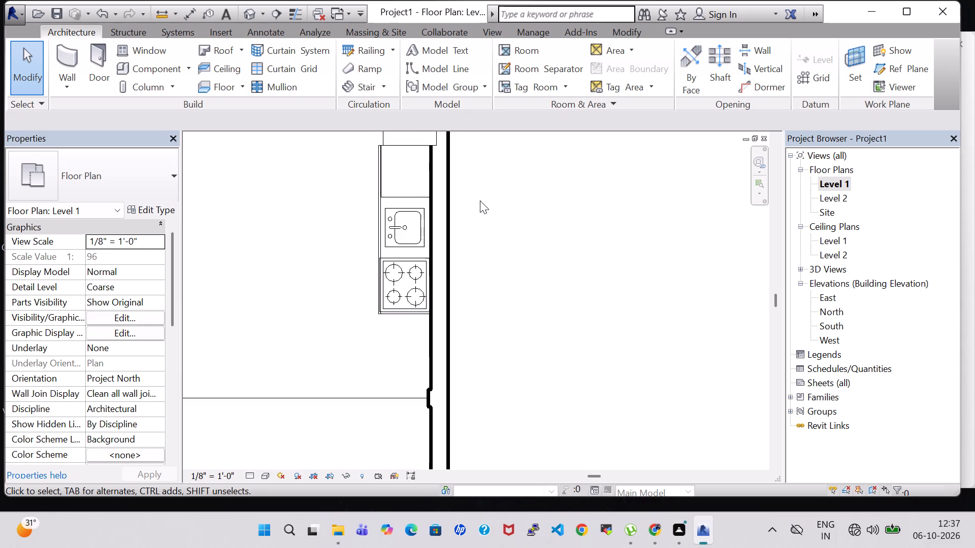
{"action": "scroll", "coordinate": [499, 243], "scroll_direction": "down", "scroll_amount": 6}
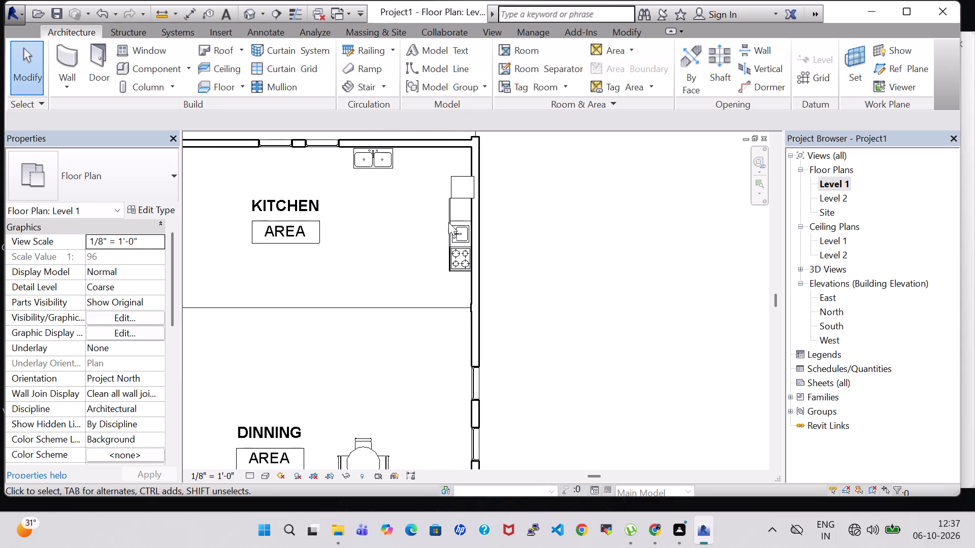
{"action": "scroll", "coordinate": [324, 231], "scroll_direction": "down", "scroll_amount": 2}
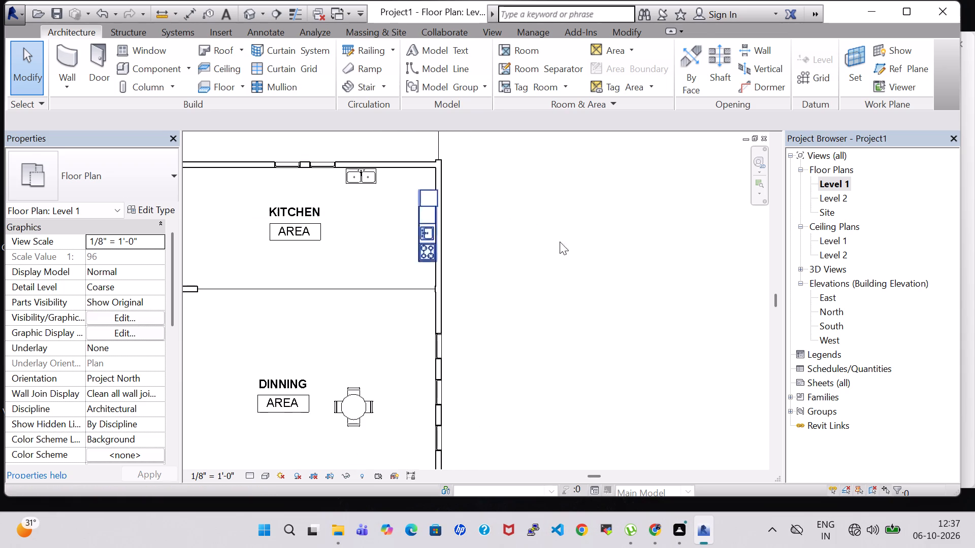
Examine the trash compactor by the Kitchen's southwest corner and the layout of the surrounding Level 1 rooms.
{"action": "middle_click_drag", "start_coordinate": [323, 320], "coordinate": [429, 317]}
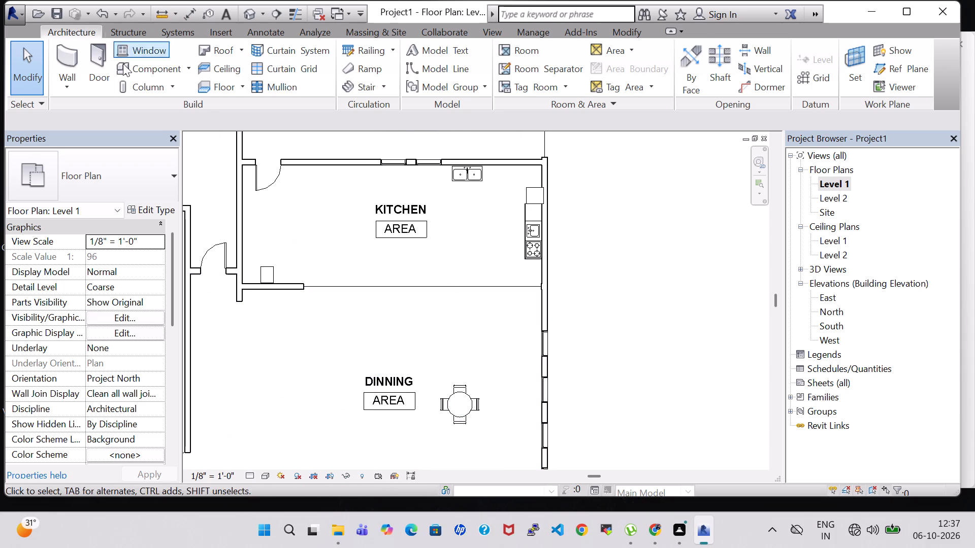
{"action": "left_click", "coordinate": [273, 266]}
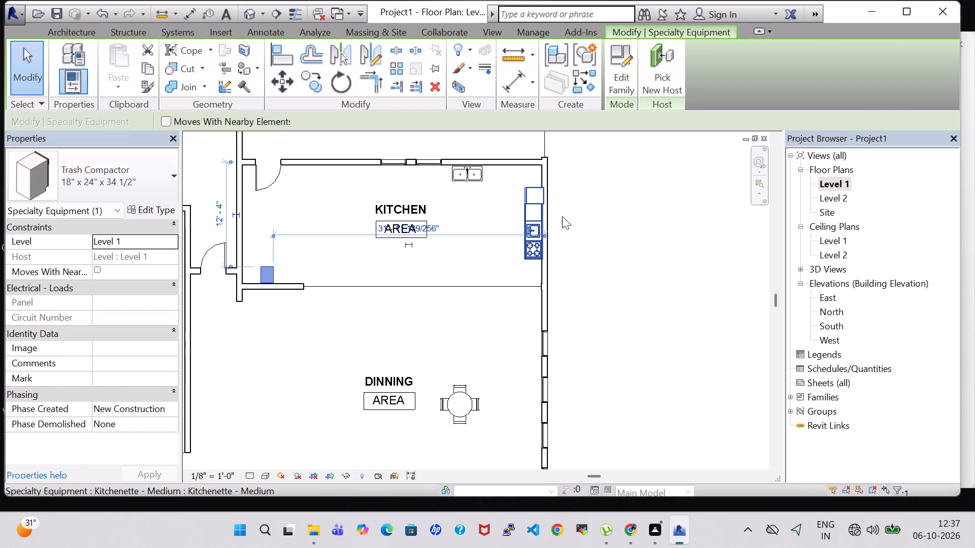
{"action": "left_click", "coordinate": [619, 212]}
{"action": "scroll", "coordinate": [628, 212], "scroll_direction": "down", "scroll_amount": 2}
{"action": "scroll", "coordinate": [642, 164], "scroll_direction": "down", "scroll_amount": 2}
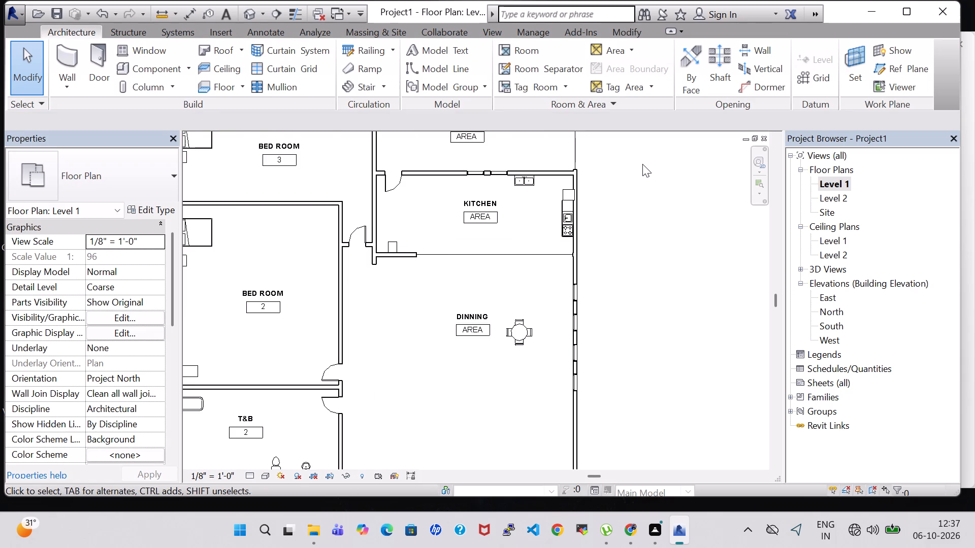
{"action": "middle_click_drag", "start_coordinate": [665, 199], "coordinate": [665, 292]}
{"action": "scroll", "coordinate": [665, 199], "scroll_direction": "down", "scroll_amount": 1}
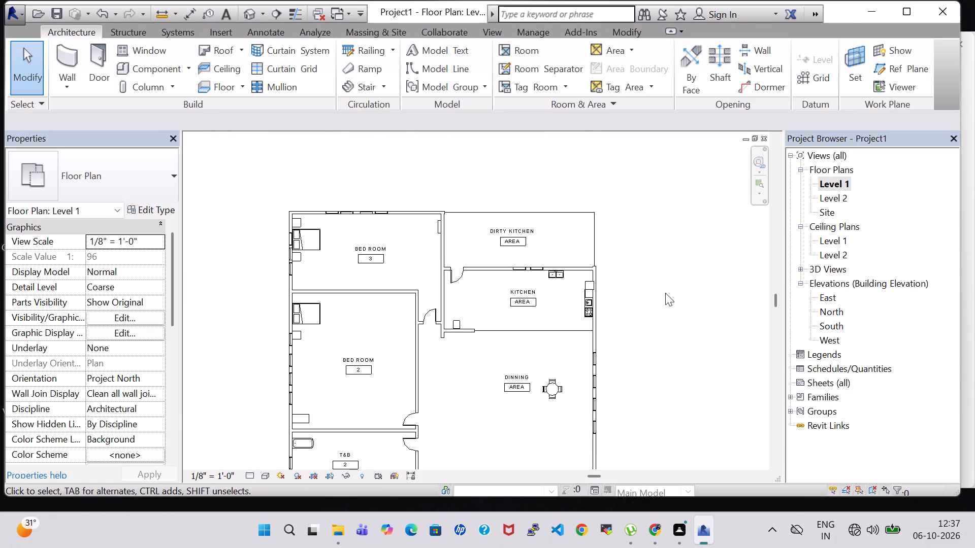
{"action": "scroll", "coordinate": [665, 293], "scroll_direction": "down", "scroll_amount": 1}
{"action": "middle_click_drag", "start_coordinate": [665, 293], "coordinate": [663, 266]}
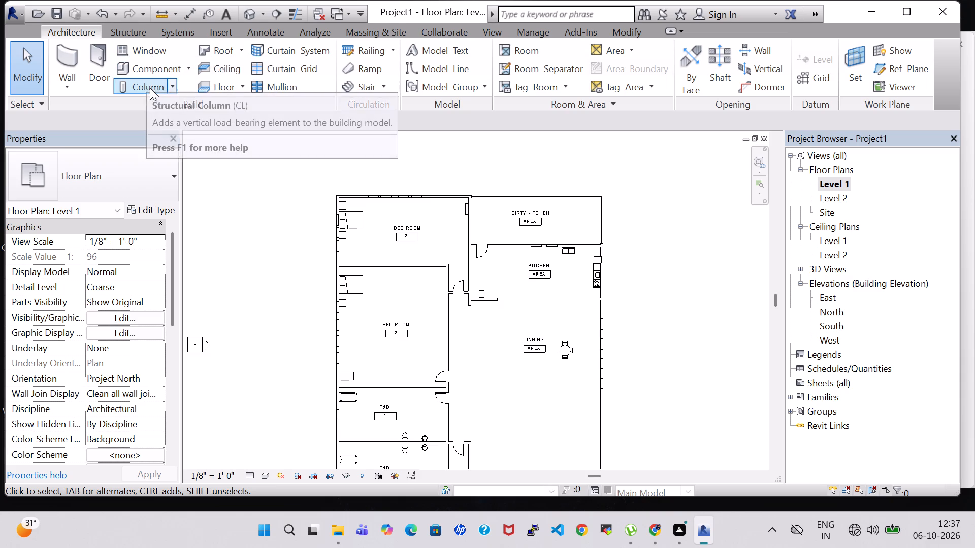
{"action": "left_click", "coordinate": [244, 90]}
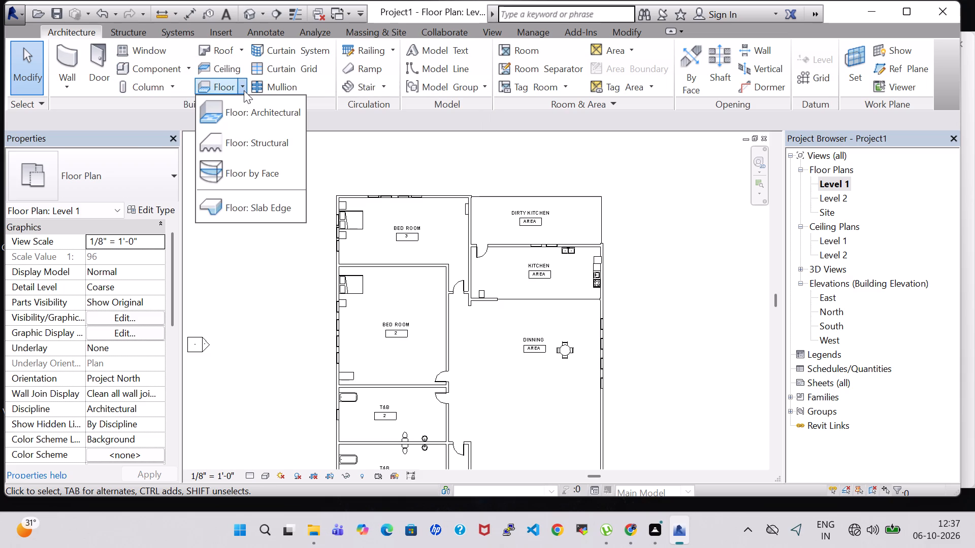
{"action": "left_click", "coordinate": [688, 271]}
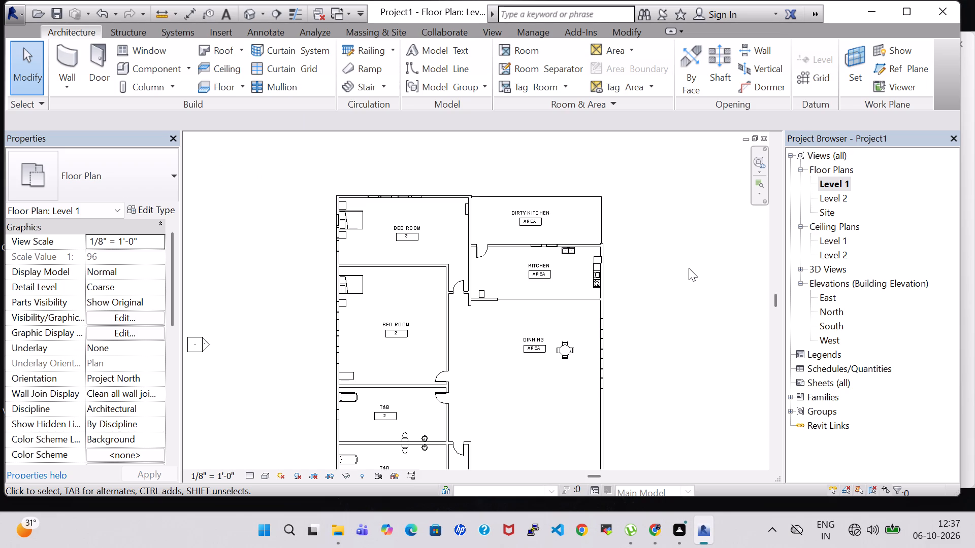
Inspect the room separation line along the Dirty Kitchen's north edge.
{"action": "scroll", "coordinate": [482, 202], "scroll_direction": "up", "scroll_amount": 3}
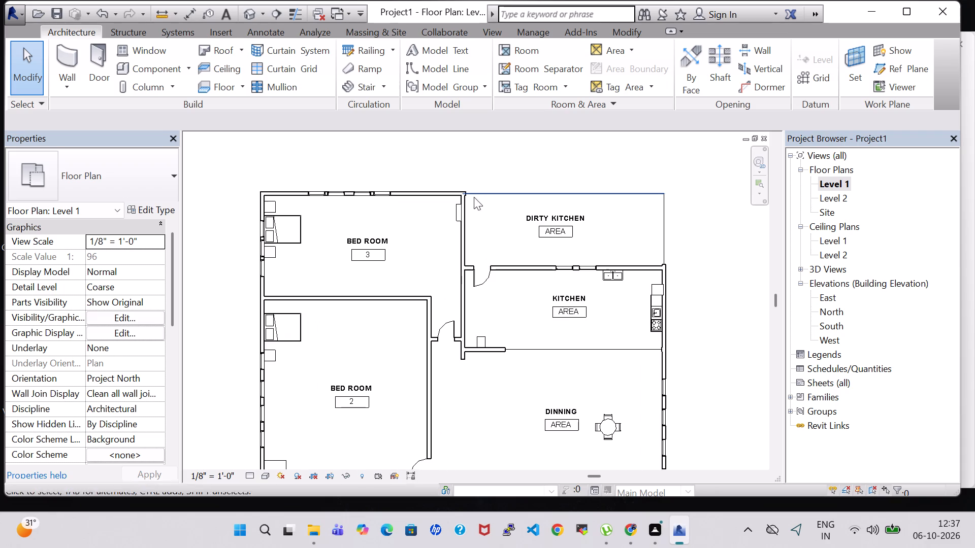
{"action": "left_click", "coordinate": [472, 191]}
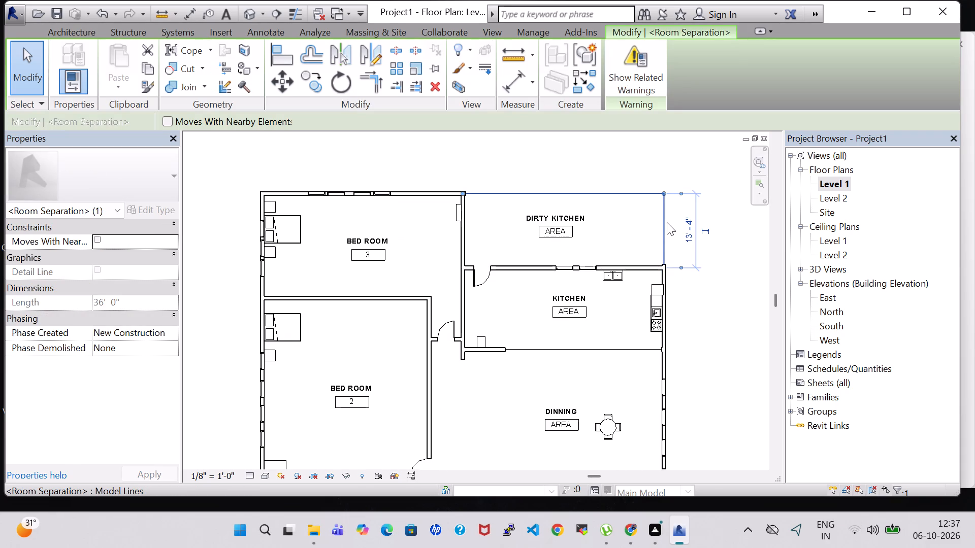
{"action": "left_click", "coordinate": [71, 34]}
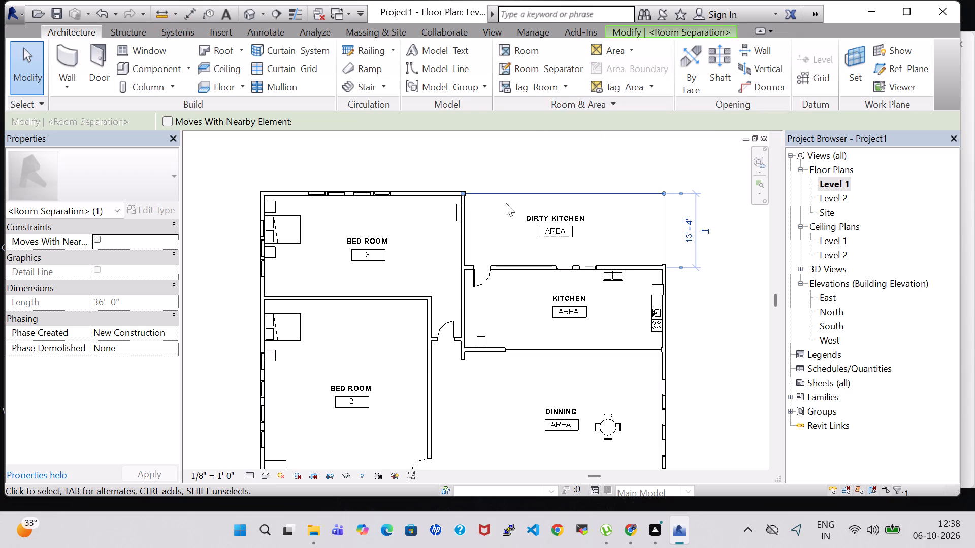
{"action": "left_click", "coordinate": [512, 168]}
Examine the house's walls, windows and furniture in the default 3D view from the front and east sides.
{"action": "left_click", "coordinate": [250, 10]}
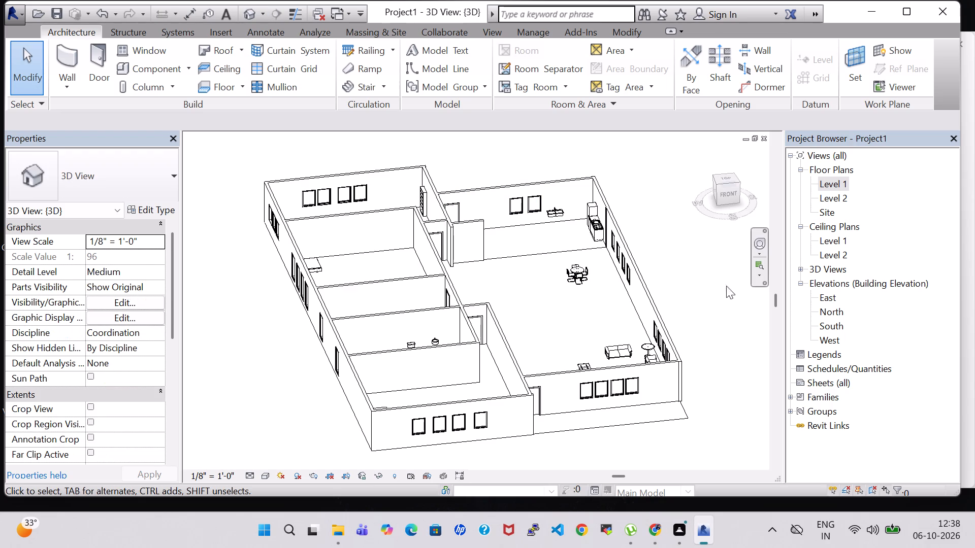
{"action": "middle_click_drag", "start_coordinate": [716, 290], "coordinate": [655, 338], "text": "shift"}
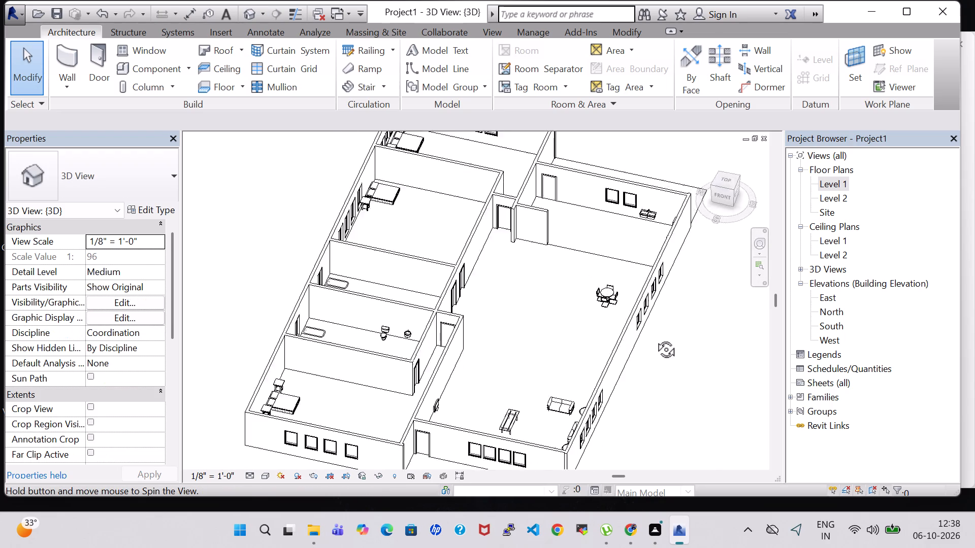
{"action": "middle_click_drag", "start_coordinate": [655, 338], "coordinate": [565, 293], "text": "shift"}
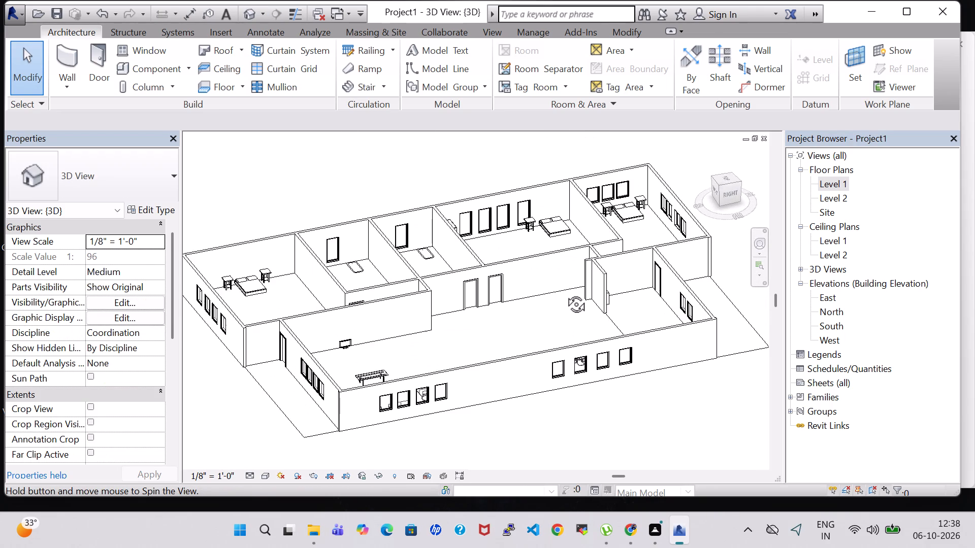
{"action": "middle_click_drag", "start_coordinate": [565, 293], "coordinate": [568, 284], "text": "shift"}
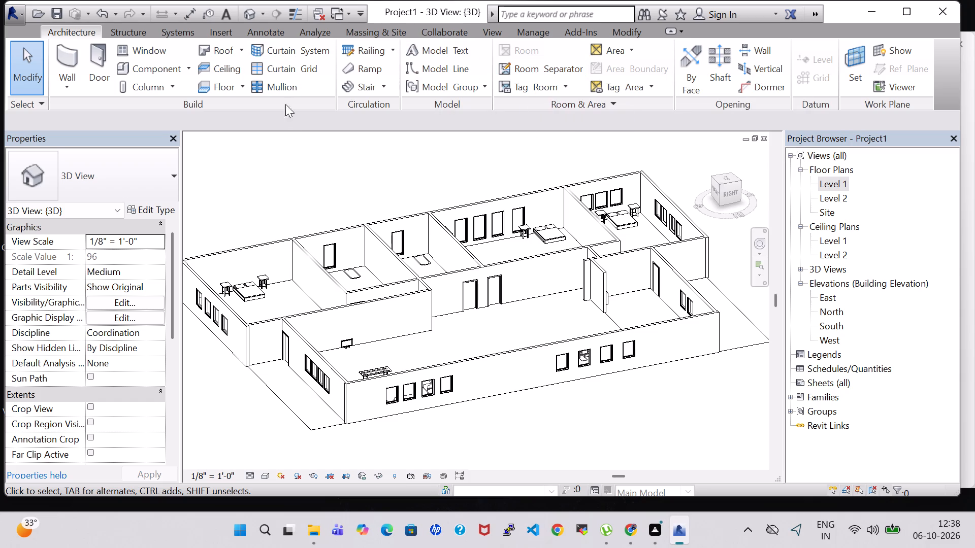
Return to the Level 1 floor plan and review the whole layout from the Dirty Kitchen to the Porch.
{"action": "double_click", "coordinate": [836, 183]}
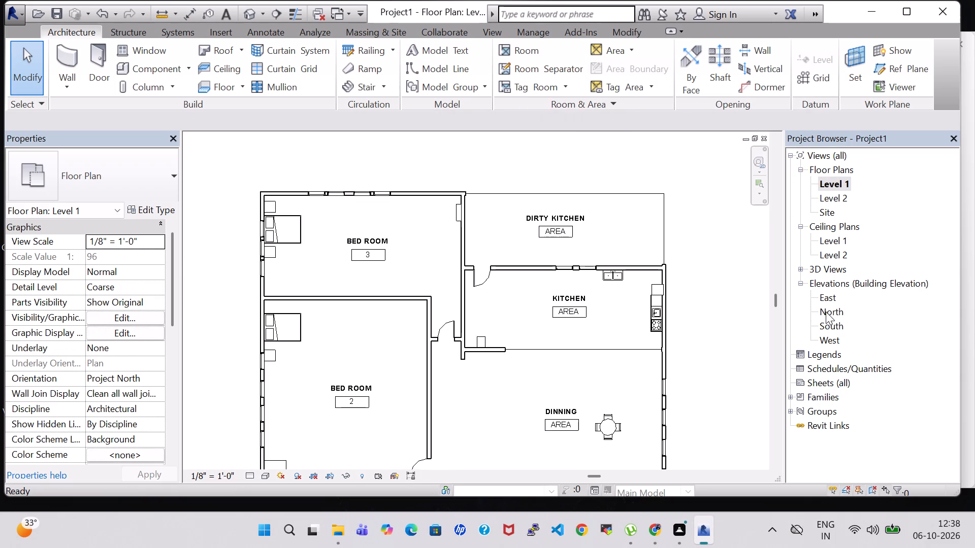
{"action": "scroll", "coordinate": [623, 184], "scroll_direction": "down", "scroll_amount": 3}
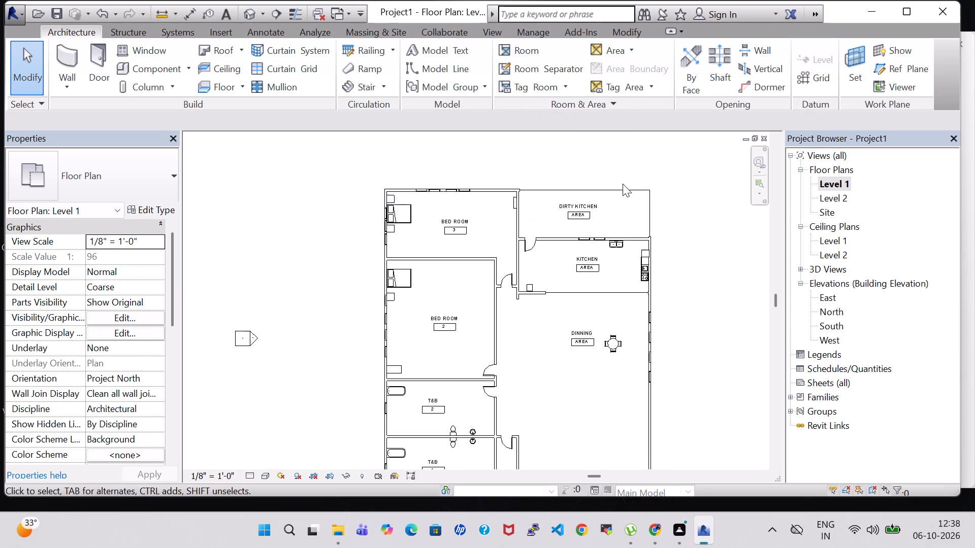
{"action": "scroll", "coordinate": [630, 246], "scroll_direction": "down", "scroll_amount": 1}
{"action": "middle_click_drag", "start_coordinate": [686, 369], "coordinate": [671, 309]}
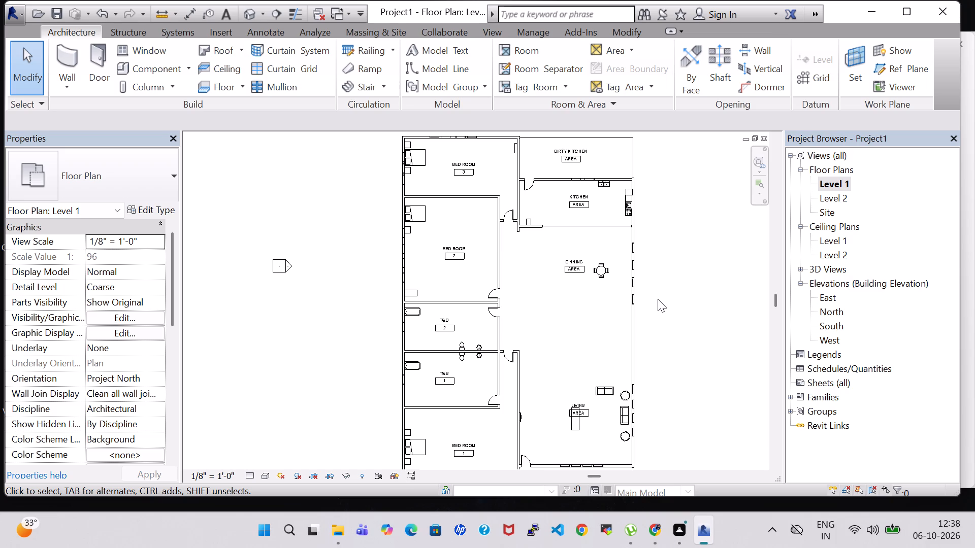
{"action": "scroll", "coordinate": [693, 272], "scroll_direction": "down", "scroll_amount": 1}
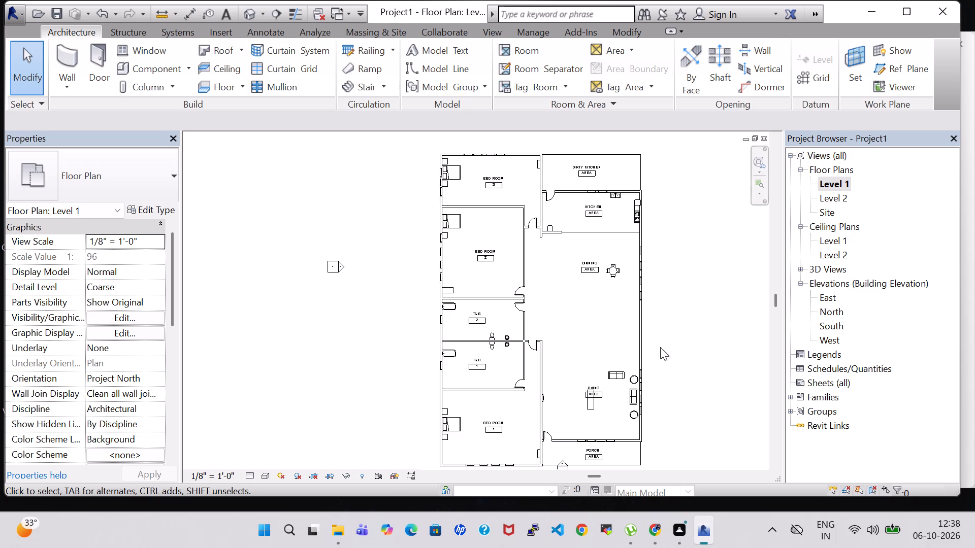
{"action": "left_click", "coordinate": [701, 319]}
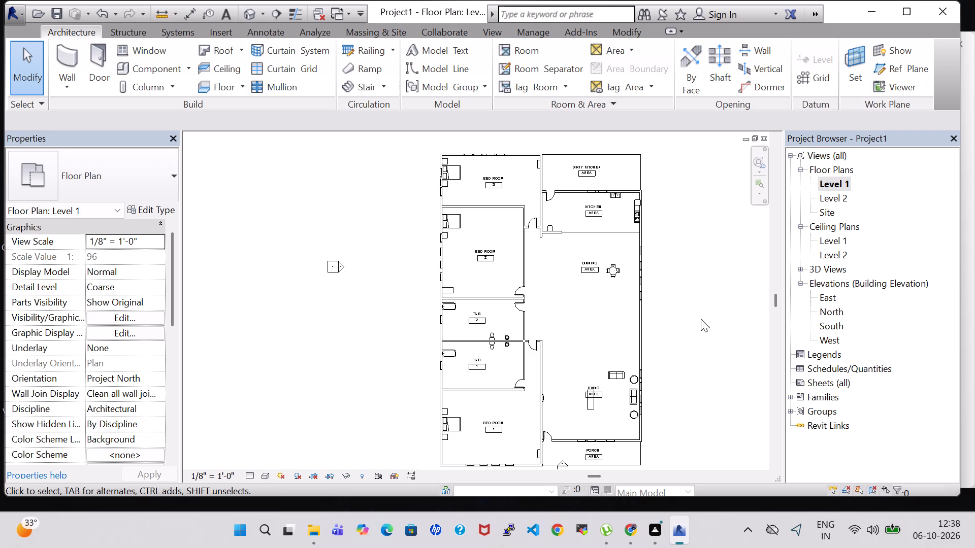
{"action": "scroll", "coordinate": [549, 329], "scroll_direction": "up", "scroll_amount": 2}
{"action": "scroll", "coordinate": [565, 248], "scroll_direction": "up", "scroll_amount": 1}
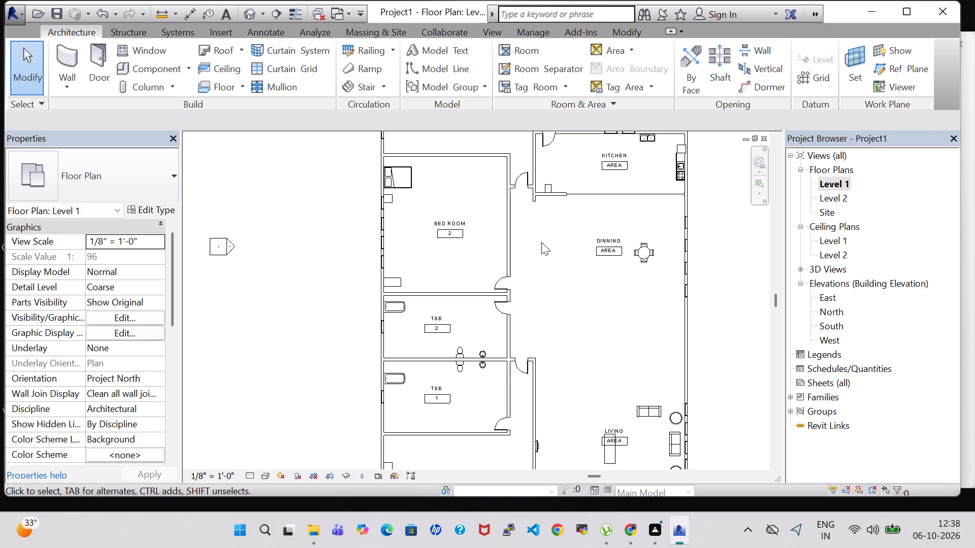
{"action": "scroll", "coordinate": [644, 233], "scroll_direction": "down", "scroll_amount": 1}
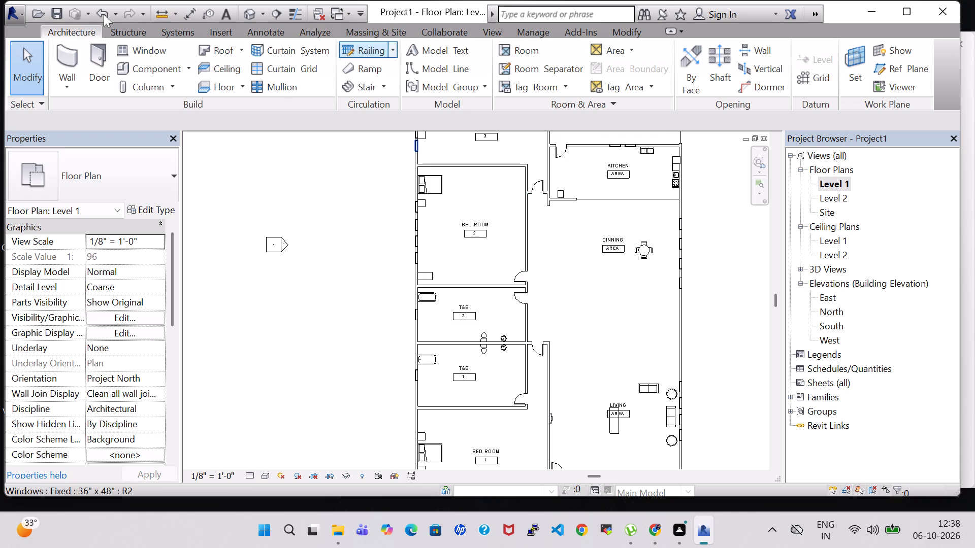
Start loading a component family and check the Railings folder of the US Imperial library.
{"action": "left_click", "coordinate": [142, 71]}
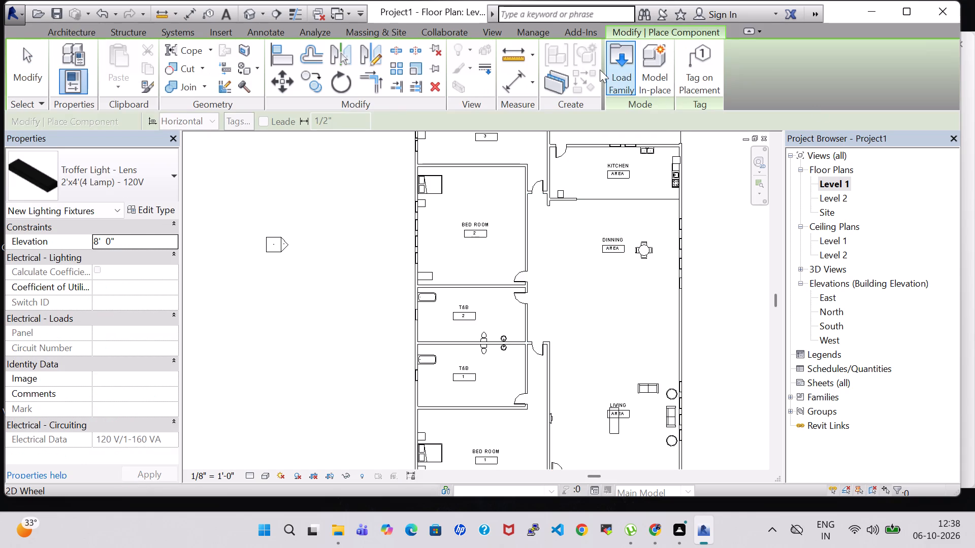
{"action": "left_click", "coordinate": [600, 70]}
{"action": "left_click", "coordinate": [627, 65]}
{"action": "scroll", "coordinate": [486, 229], "scroll_direction": "down", "scroll_amount": 3}
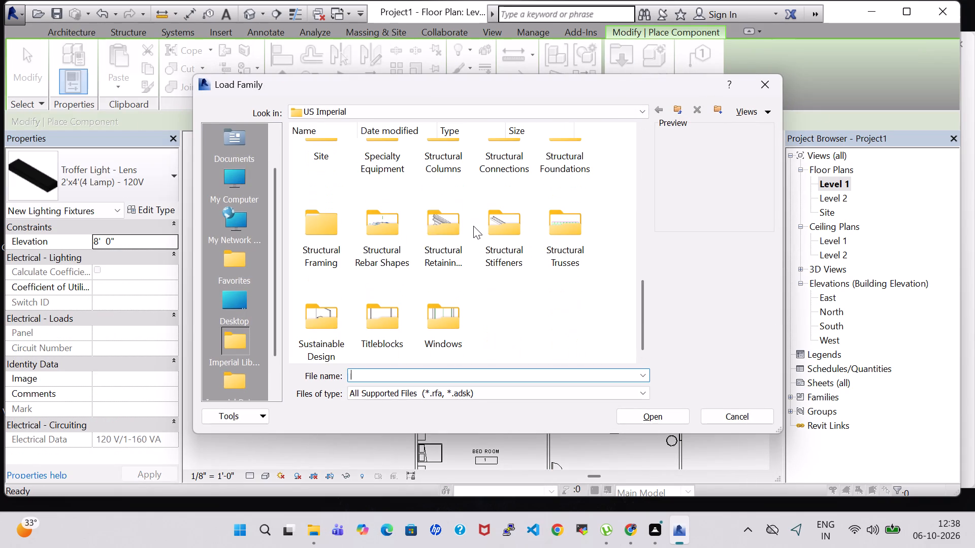
{"action": "scroll", "coordinate": [473, 226], "scroll_direction": "down", "scroll_amount": 3}
{"action": "scroll", "coordinate": [449, 246], "scroll_direction": "up", "scroll_amount": 1}
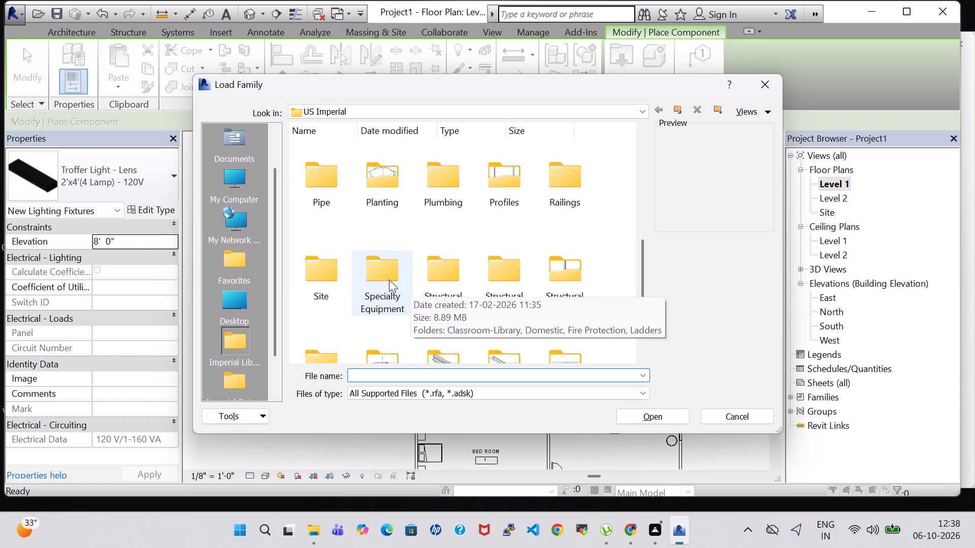
{"action": "double_click", "coordinate": [544, 194]}
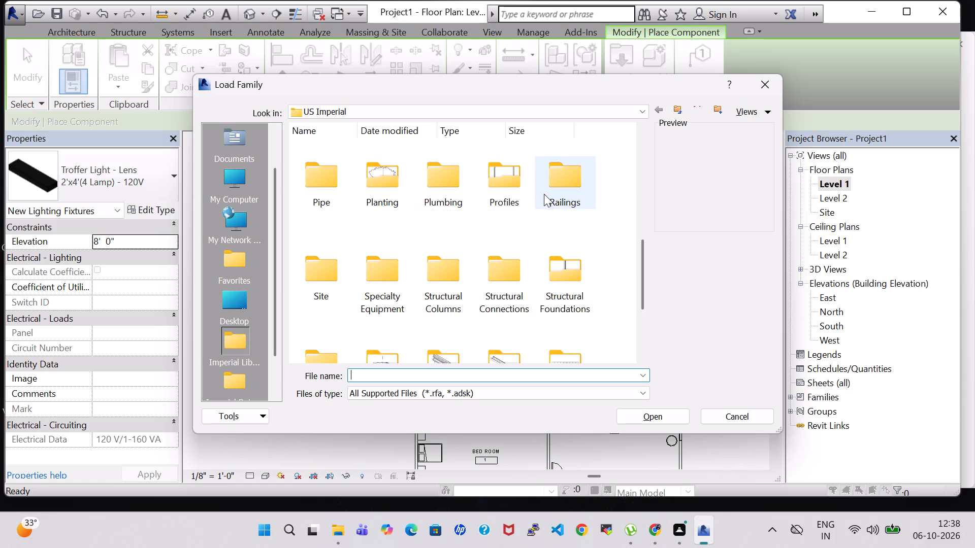
{"action": "left_click", "coordinate": [654, 110]}
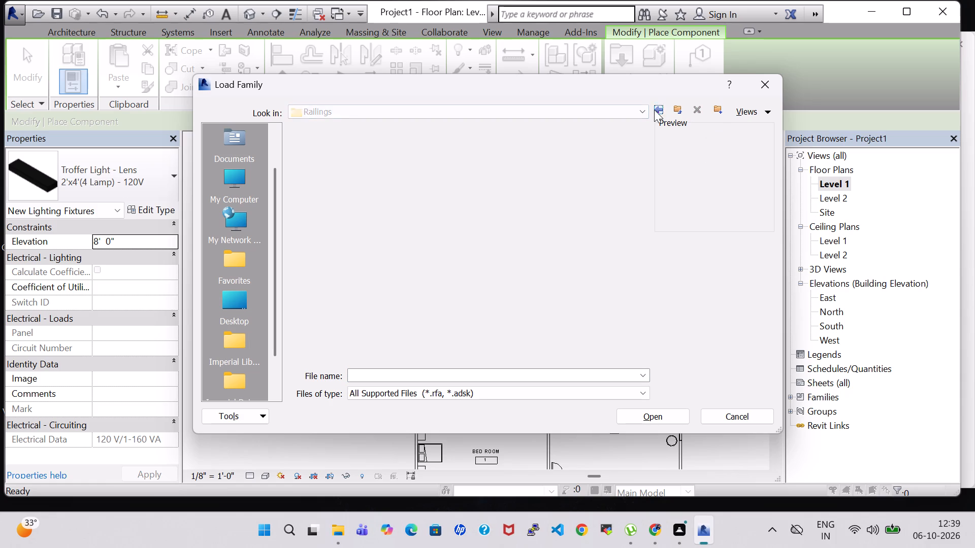
Examine the families in the library's Mass folder, then return to the US Imperial folder.
{"action": "scroll", "coordinate": [482, 275], "scroll_direction": "down", "scroll_amount": 1}
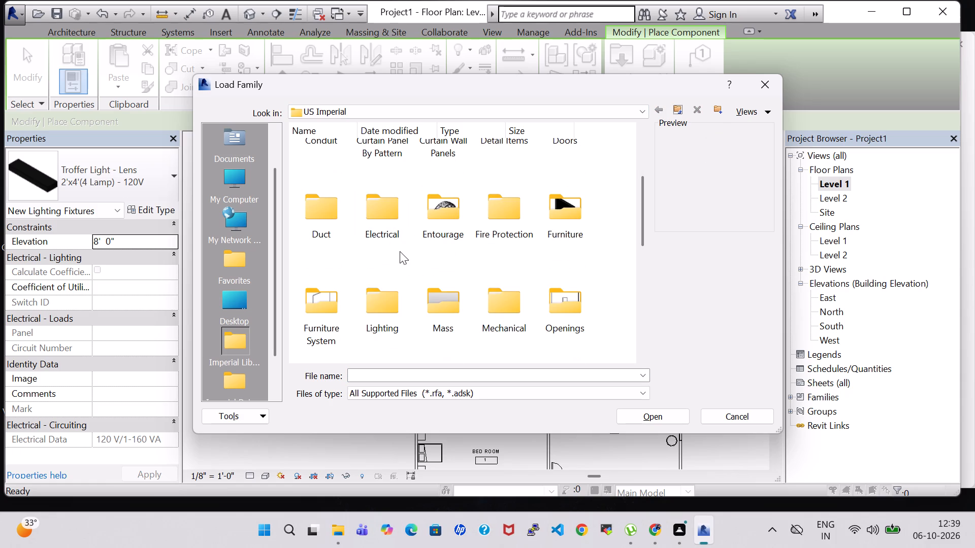
{"action": "scroll", "coordinate": [405, 261], "scroll_direction": "down", "scroll_amount": 1}
{"action": "double_click", "coordinate": [458, 190]}
{"action": "double_click", "coordinate": [460, 181]}
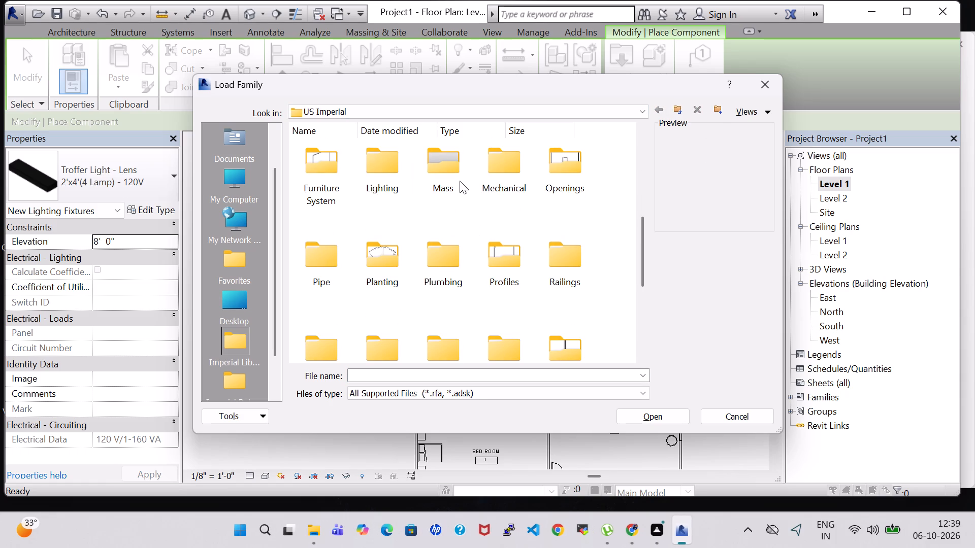
{"action": "double_click", "coordinate": [457, 150]}
{"action": "scroll", "coordinate": [470, 218], "scroll_direction": "down", "scroll_amount": 2}
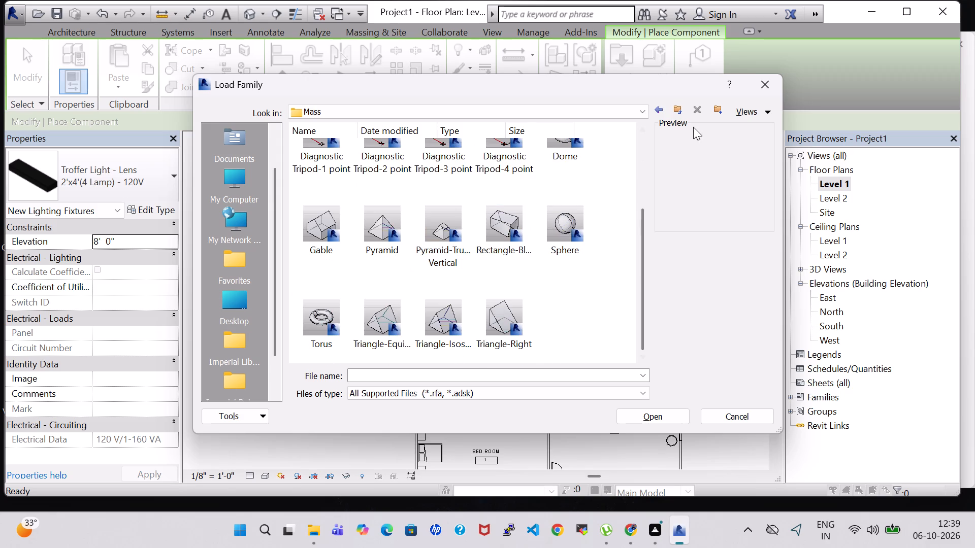
{"action": "left_click", "coordinate": [656, 112]}
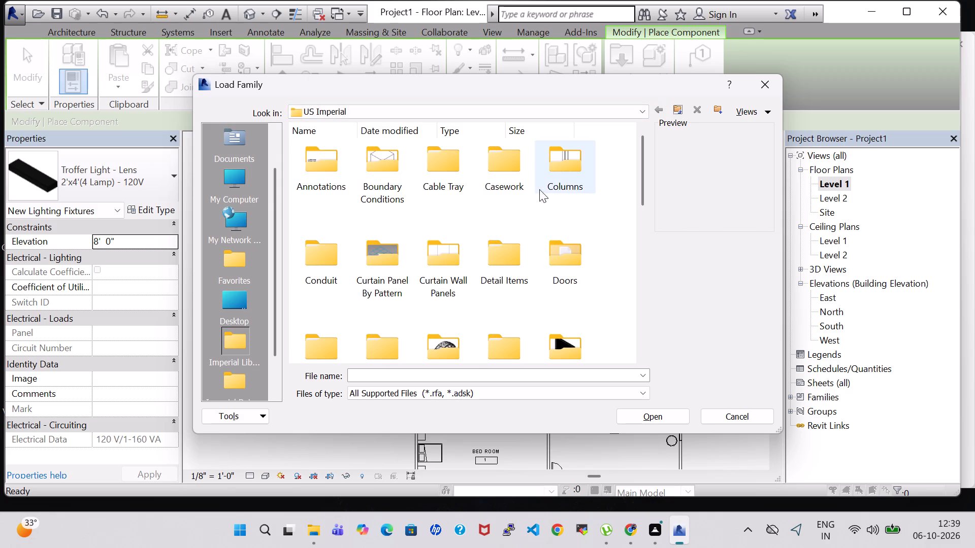
Check the Columns folder of the US Imperial library, then return to the library's top level.
{"action": "scroll", "coordinate": [534, 222], "scroll_direction": "down", "scroll_amount": 1}
{"action": "scroll", "coordinate": [550, 230], "scroll_direction": "up", "scroll_amount": 1}
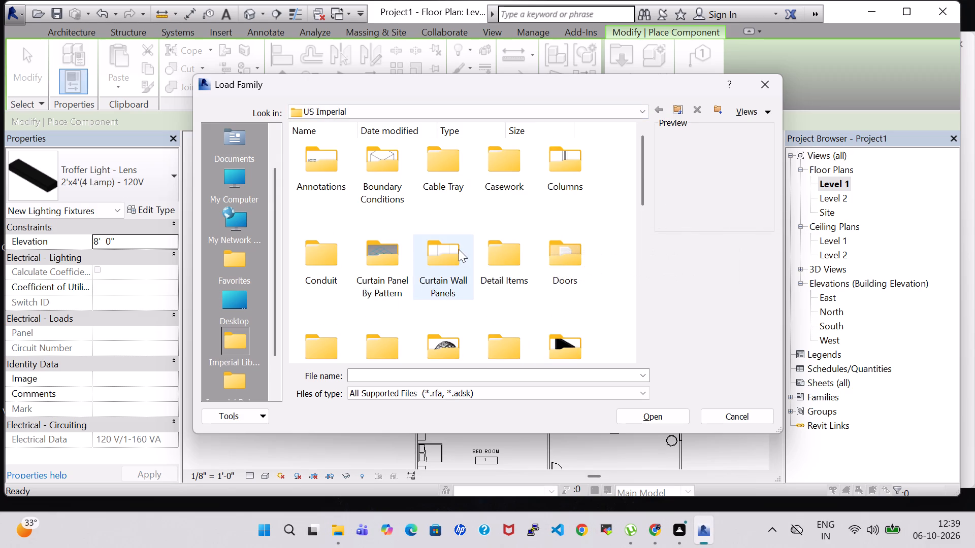
{"action": "scroll", "coordinate": [459, 249], "scroll_direction": "down", "scroll_amount": 2}
{"action": "scroll", "coordinate": [514, 204], "scroll_direction": "up", "scroll_amount": 6}
{"action": "double_click", "coordinate": [563, 167]}
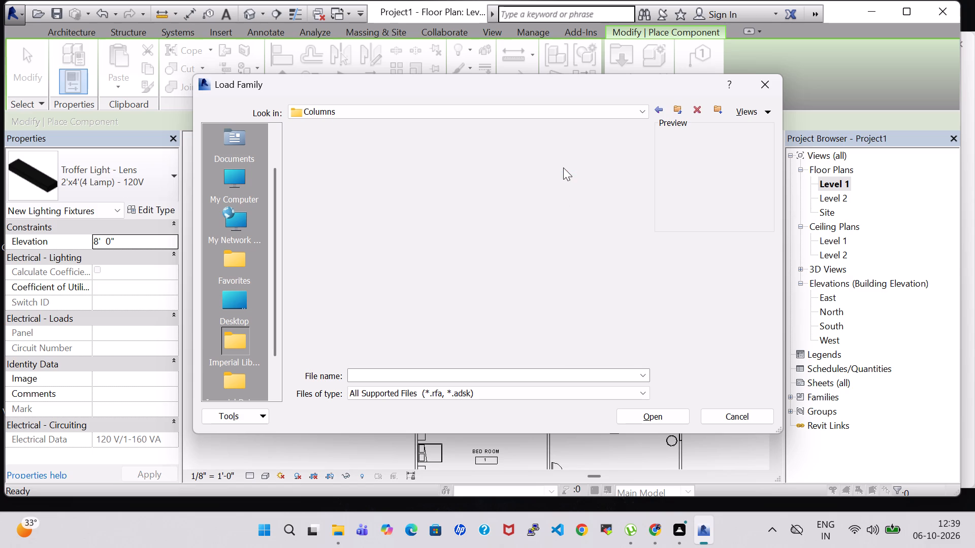
{"action": "left_click", "coordinate": [662, 112]}
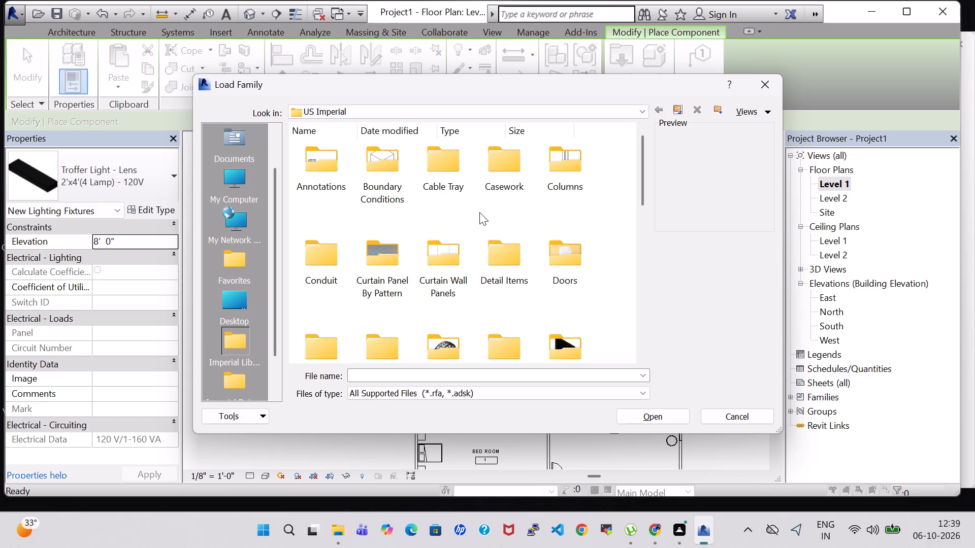
Look through the US Imperial library's category folders from Annotations to Windows for suitable component families.
{"action": "scroll", "coordinate": [478, 212], "scroll_direction": "down", "scroll_amount": 1}
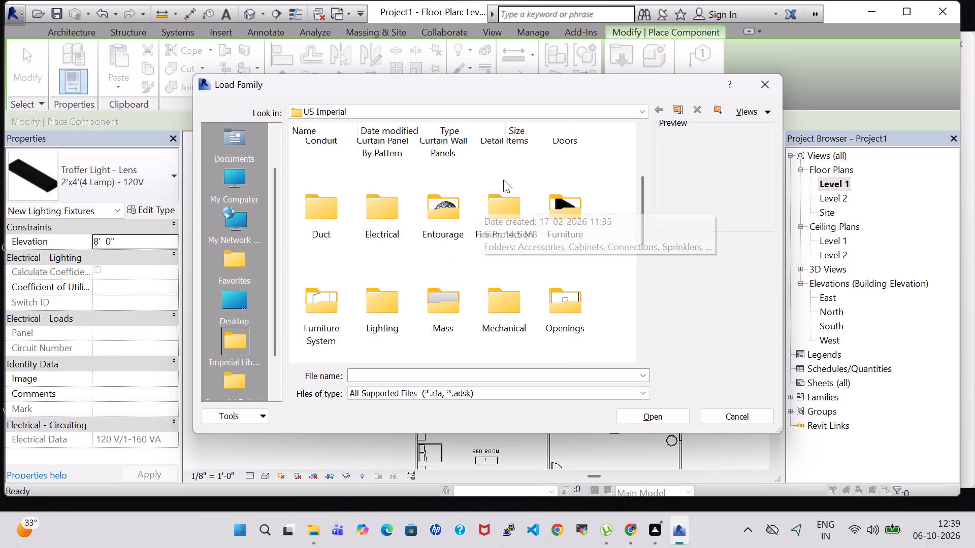
{"action": "scroll", "coordinate": [501, 240], "scroll_direction": "down", "scroll_amount": 1}
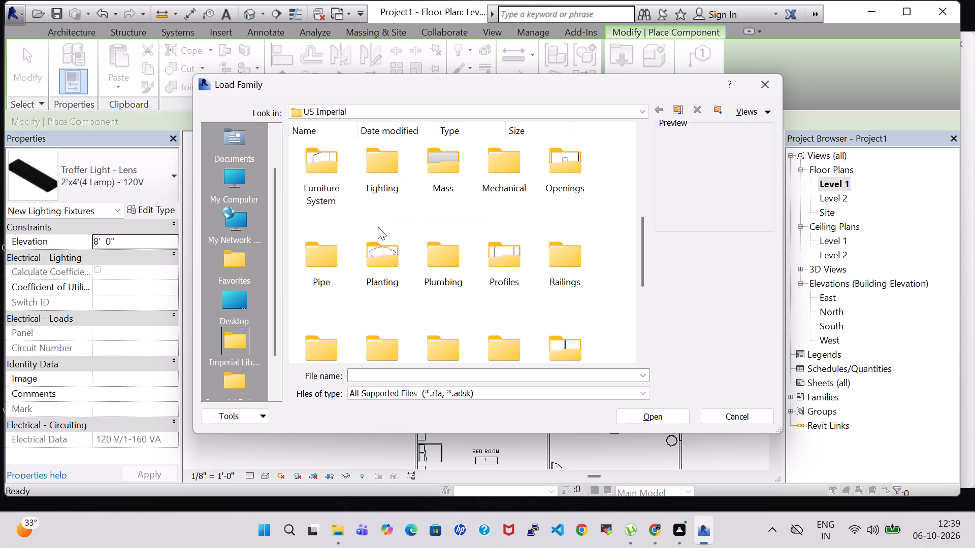
{"action": "left_click", "coordinate": [467, 208]}
{"action": "scroll", "coordinate": [467, 208], "scroll_direction": "down", "scroll_amount": 1}
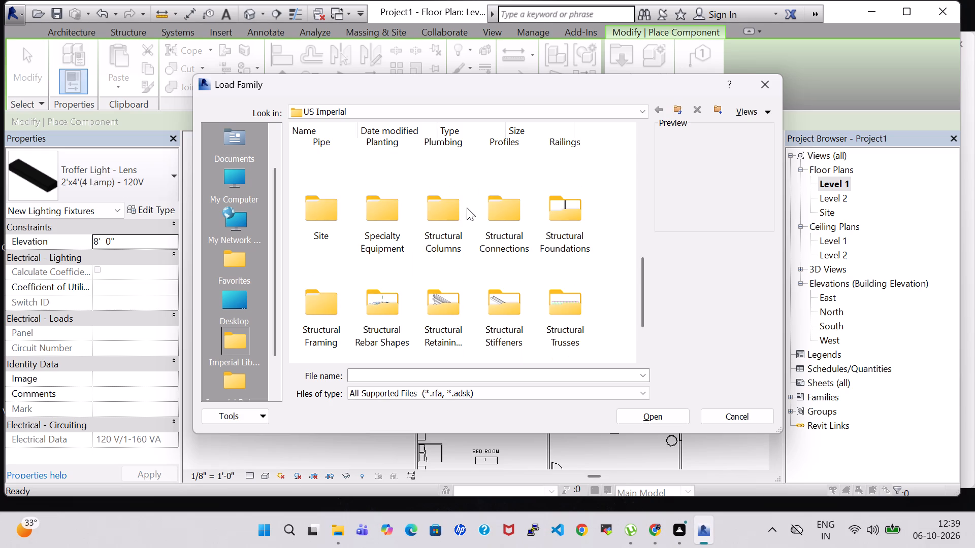
{"action": "scroll", "coordinate": [462, 197], "scroll_direction": "down", "scroll_amount": 1}
{"action": "scroll", "coordinate": [485, 293], "scroll_direction": "up", "scroll_amount": 1}
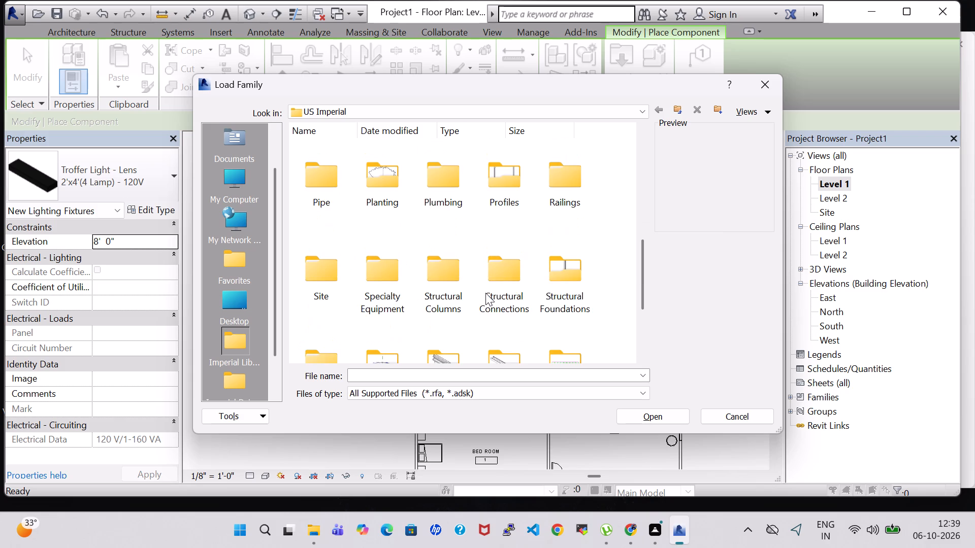
{"action": "scroll", "coordinate": [485, 293], "scroll_direction": "up", "scroll_amount": 2}
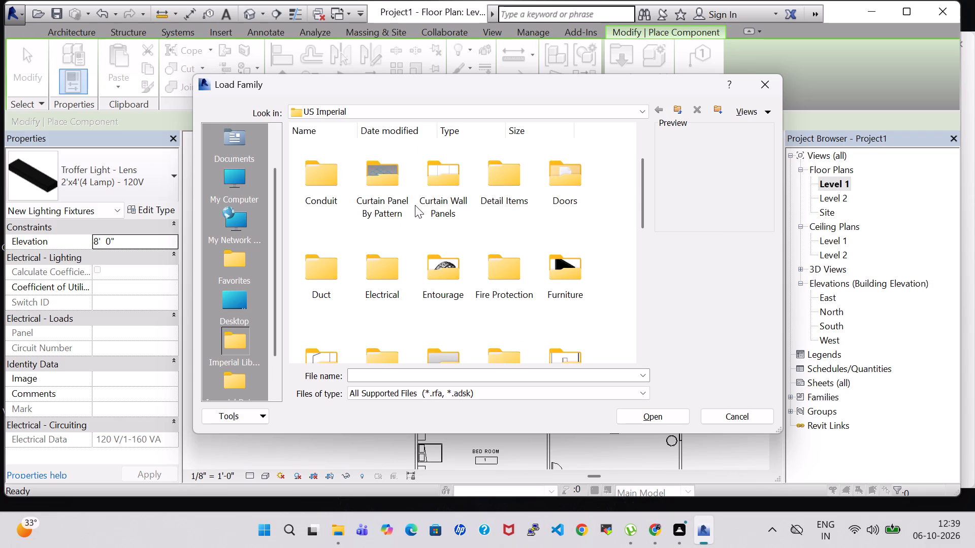
{"action": "scroll", "coordinate": [436, 231], "scroll_direction": "down", "scroll_amount": 1}
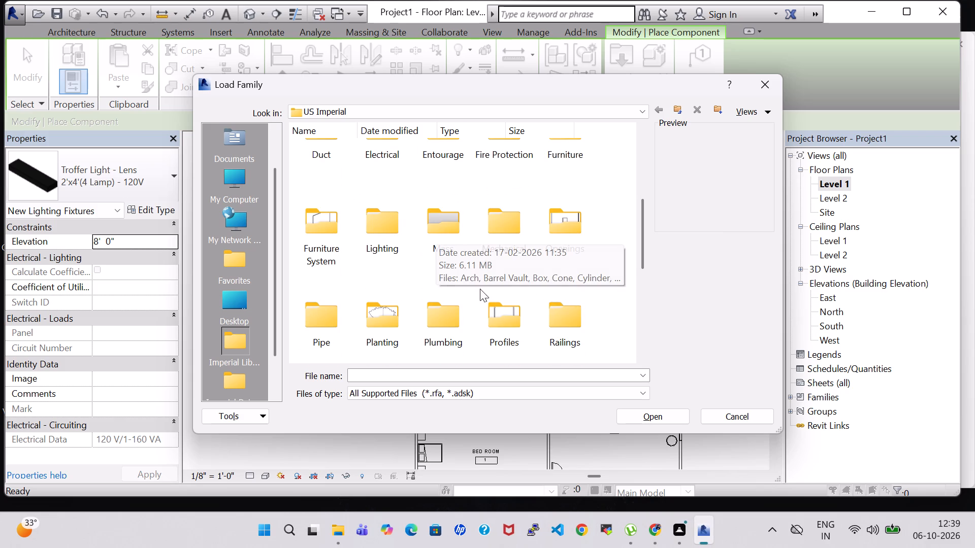
{"action": "left_click", "coordinate": [403, 278]}
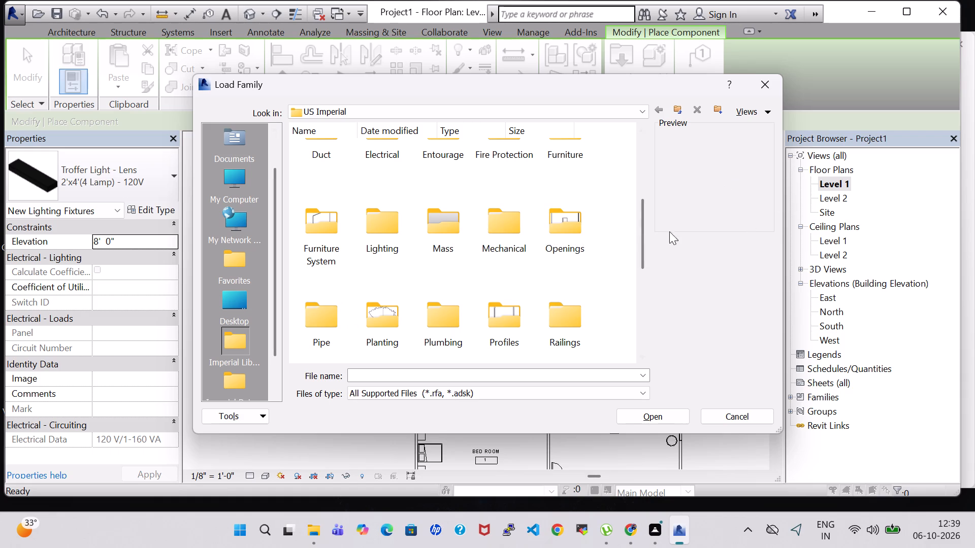
{"action": "scroll", "coordinate": [583, 208], "scroll_direction": "down", "scroll_amount": 1}
{"action": "scroll", "coordinate": [515, 204], "scroll_direction": "down", "scroll_amount": 1}
{"action": "scroll", "coordinate": [468, 290], "scroll_direction": "up", "scroll_amount": 4}
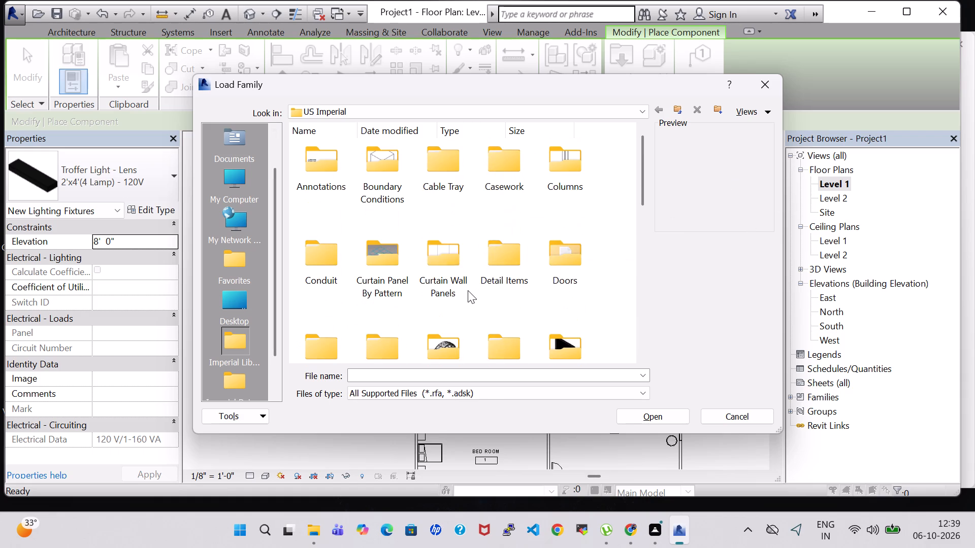
{"action": "scroll", "coordinate": [468, 290], "scroll_direction": "up", "scroll_amount": 4}
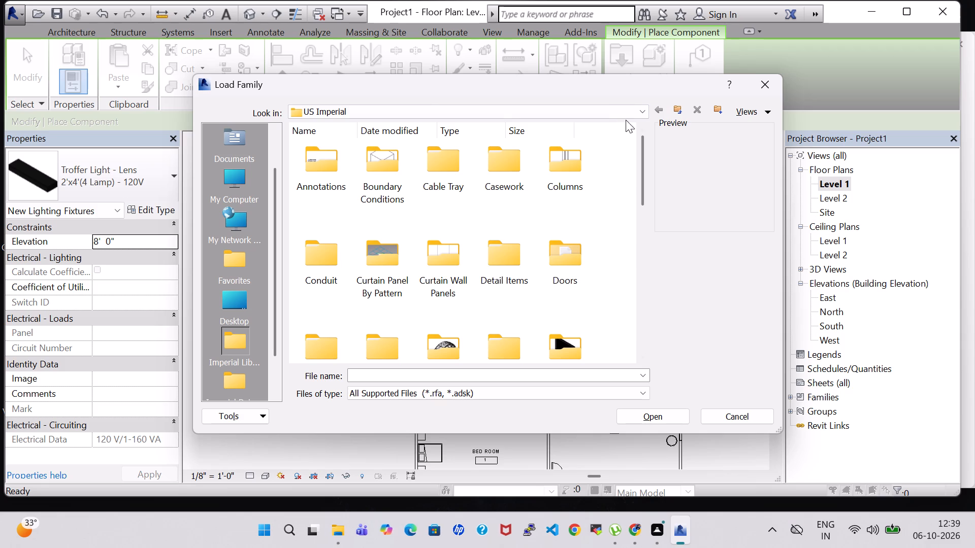
{"action": "left_click", "coordinate": [457, 207]}
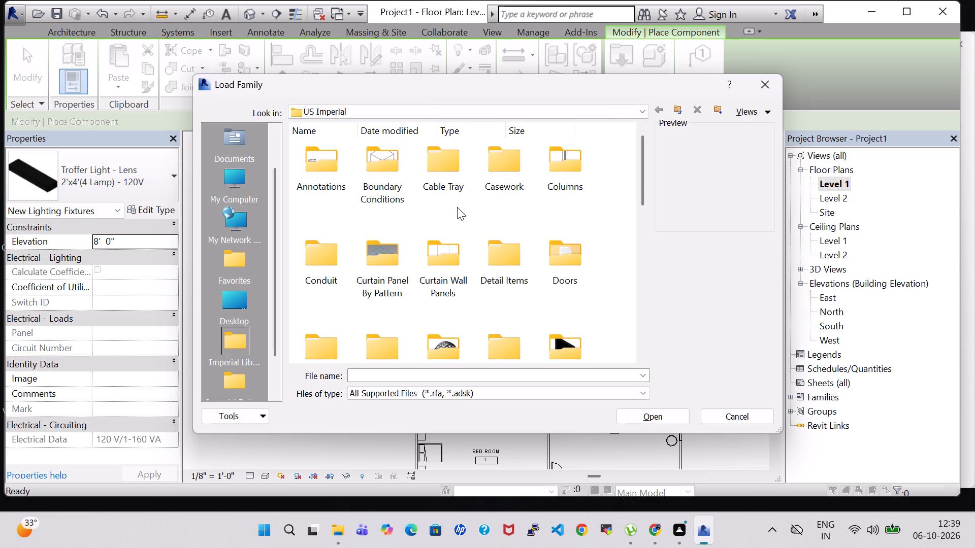
Check the Architectural subfolder of the library's Lighting folder, then return to the US Imperial folder.
{"action": "scroll", "coordinate": [457, 207], "scroll_direction": "down", "scroll_amount": 1}
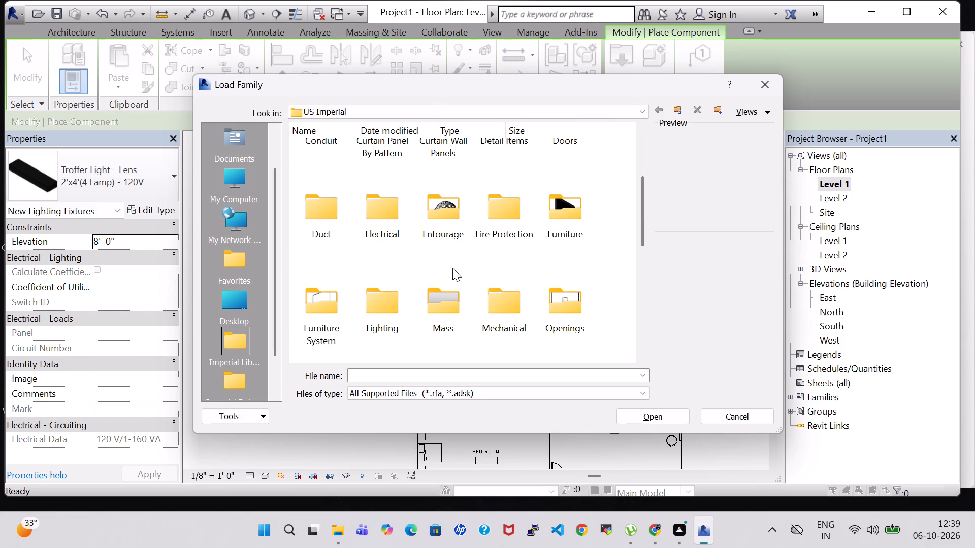
{"action": "scroll", "coordinate": [452, 268], "scroll_direction": "down", "scroll_amount": 2}
{"action": "scroll", "coordinate": [424, 241], "scroll_direction": "up", "scroll_amount": 1}
{"action": "double_click", "coordinate": [374, 152]}
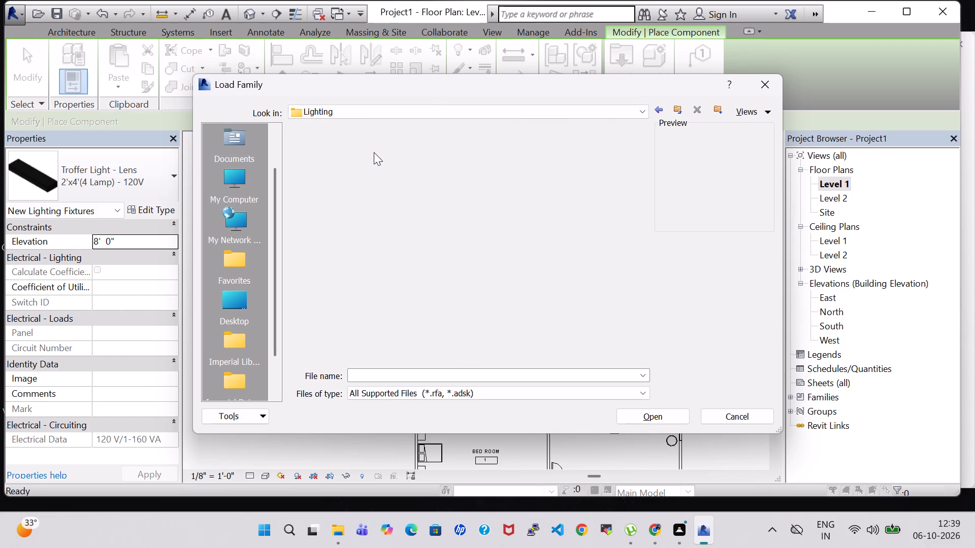
{"action": "double_click", "coordinate": [325, 168]}
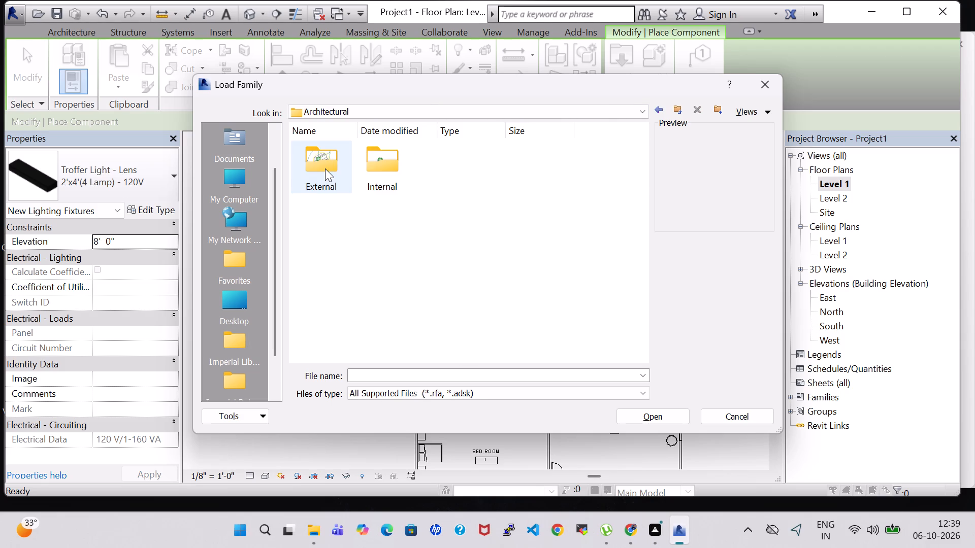
{"action": "left_click", "coordinate": [660, 106]}
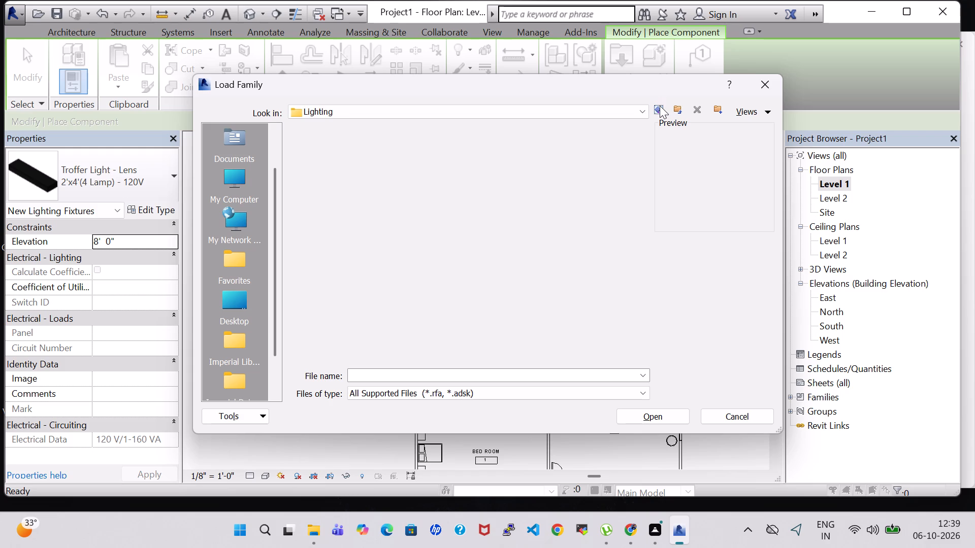
{"action": "left_click", "coordinate": [660, 106]}
Examine the door families in the library's Doors folder, then return to the US Imperial folder.
{"action": "scroll", "coordinate": [532, 247], "scroll_direction": "down", "scroll_amount": 1}
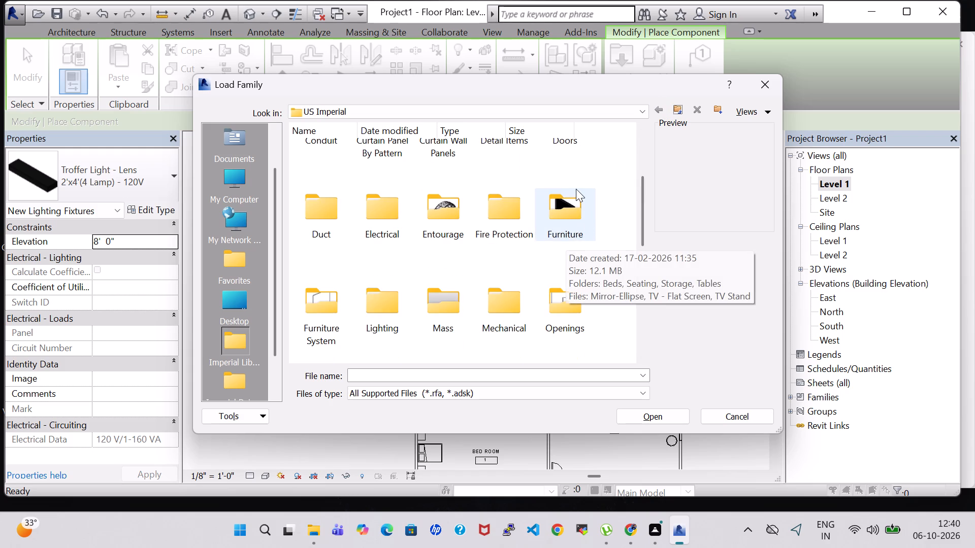
{"action": "scroll", "coordinate": [576, 189], "scroll_direction": "up", "scroll_amount": 1}
{"action": "double_click", "coordinate": [572, 263]}
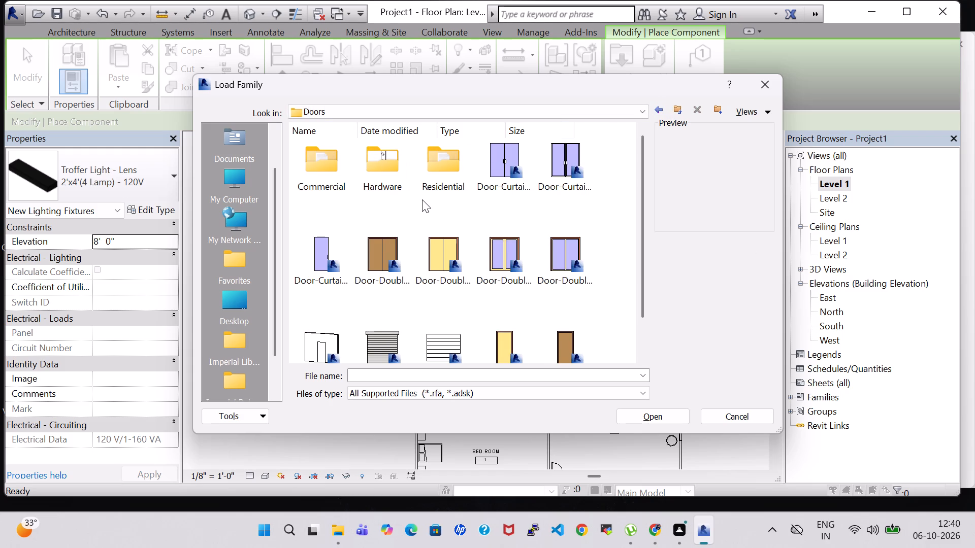
{"action": "scroll", "coordinate": [433, 220], "scroll_direction": "down", "scroll_amount": 2}
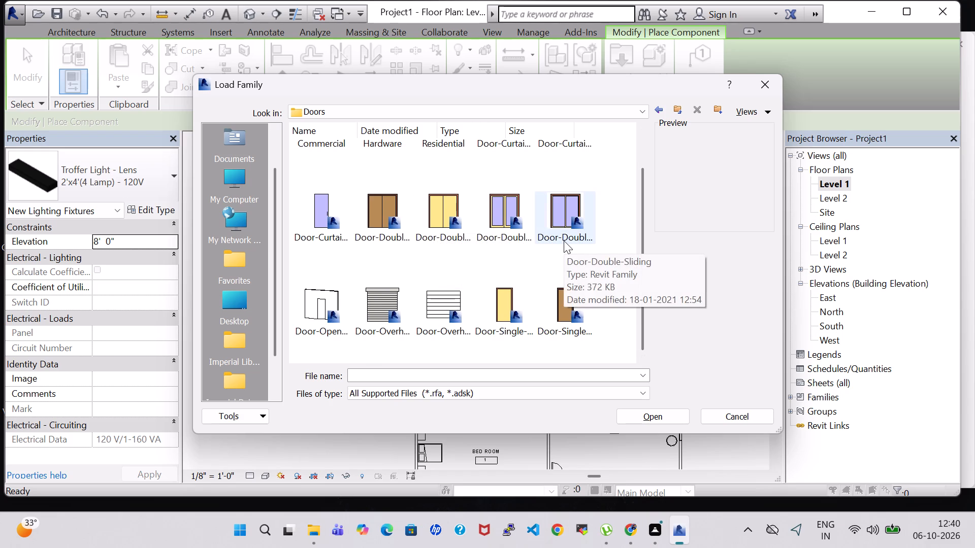
{"action": "scroll", "coordinate": [564, 241], "scroll_direction": "up", "scroll_amount": 4}
{"action": "left_click", "coordinate": [655, 104]}
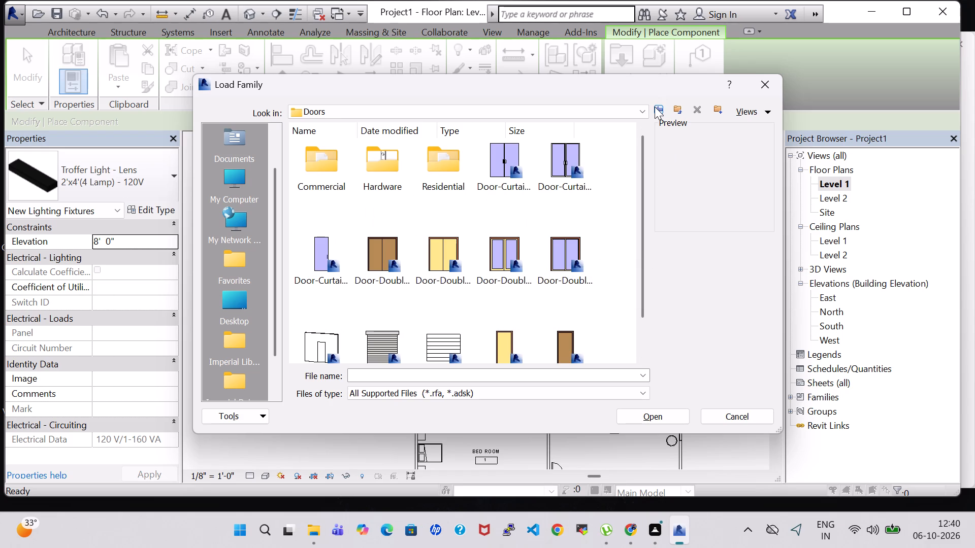
{"action": "left_click", "coordinate": [655, 107]}
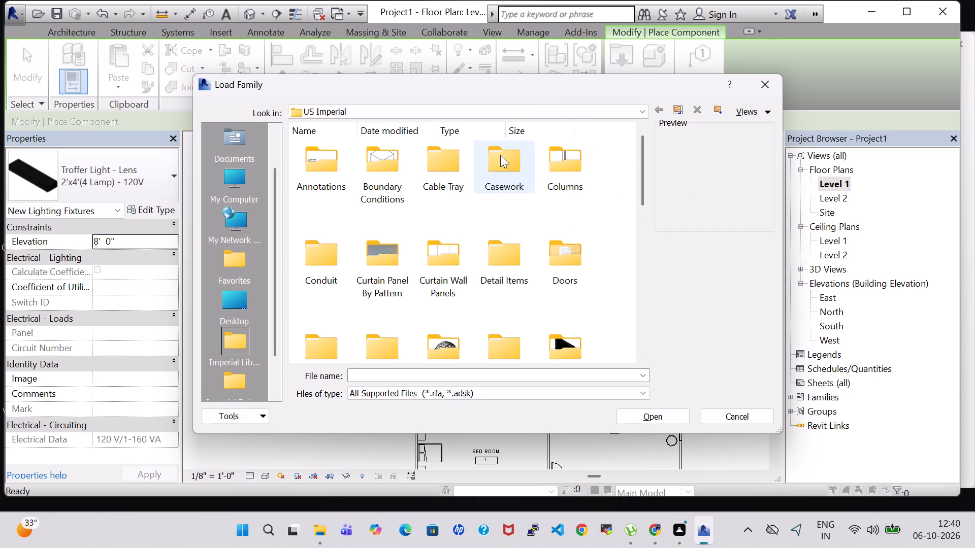
{"action": "scroll", "coordinate": [441, 220], "scroll_direction": "down", "scroll_amount": 1}
{"action": "scroll", "coordinate": [441, 224], "scroll_direction": "up", "scroll_amount": 6}
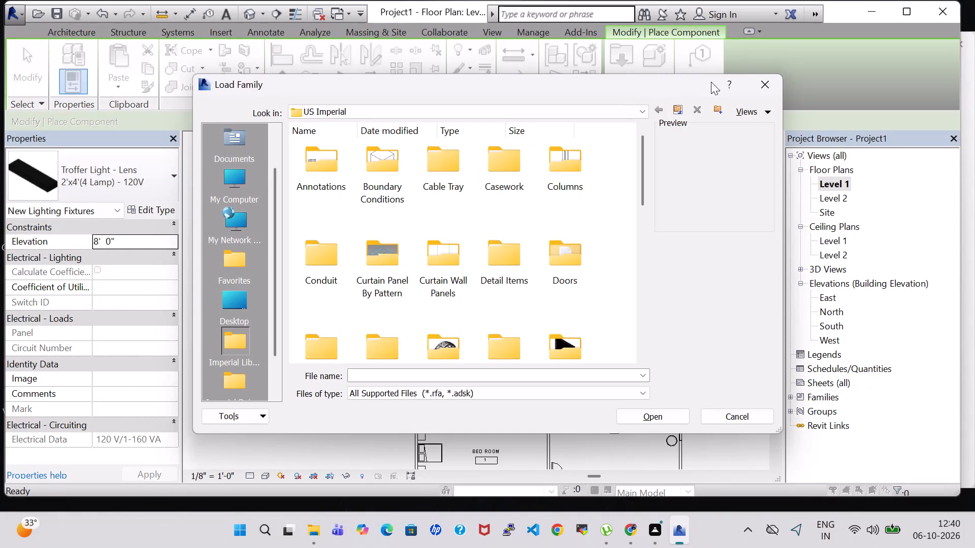
{"action": "double_click", "coordinate": [569, 264]}
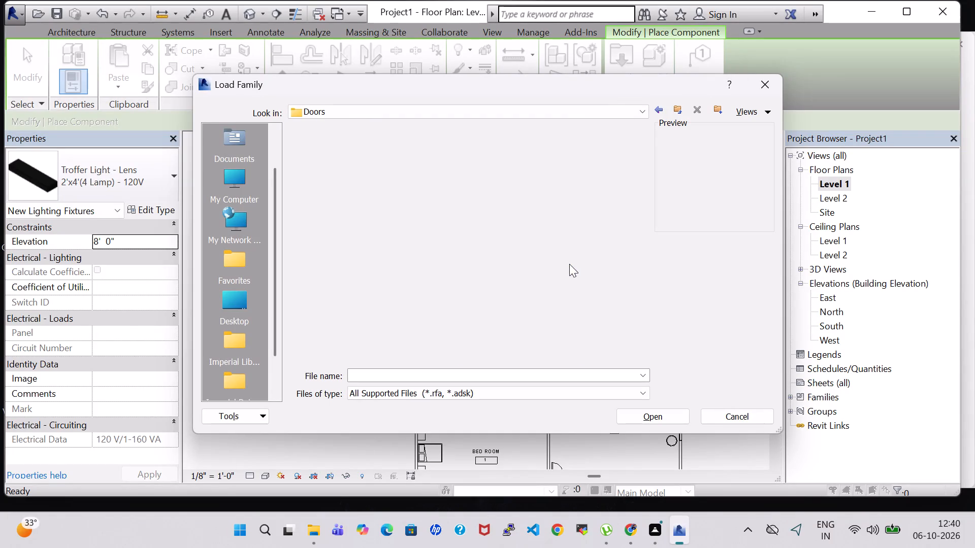
{"action": "left_click", "coordinate": [662, 110]}
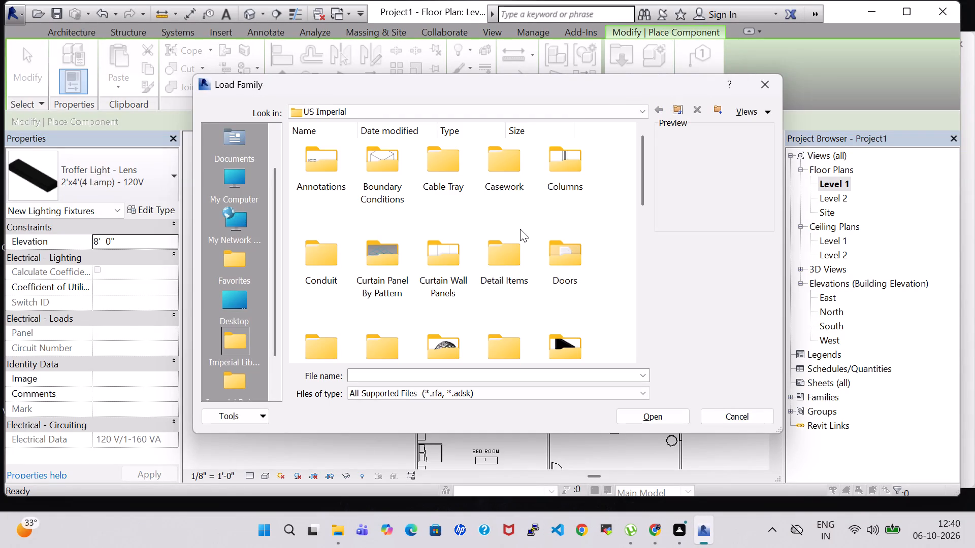
Check the title block families in the library's Titleblocks folder, then return to the US Imperial folder.
{"action": "scroll", "coordinate": [520, 229], "scroll_direction": "down", "scroll_amount": 5}
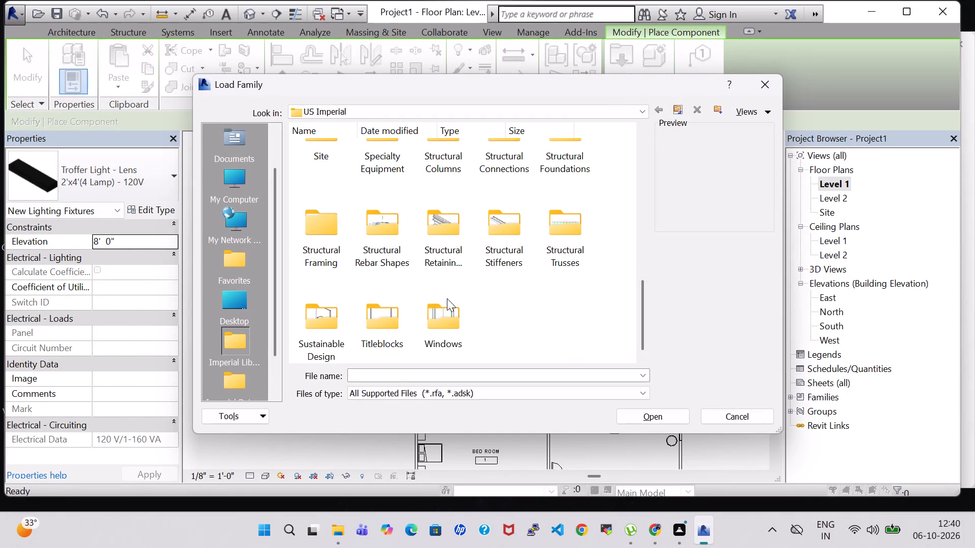
{"action": "double_click", "coordinate": [398, 341]}
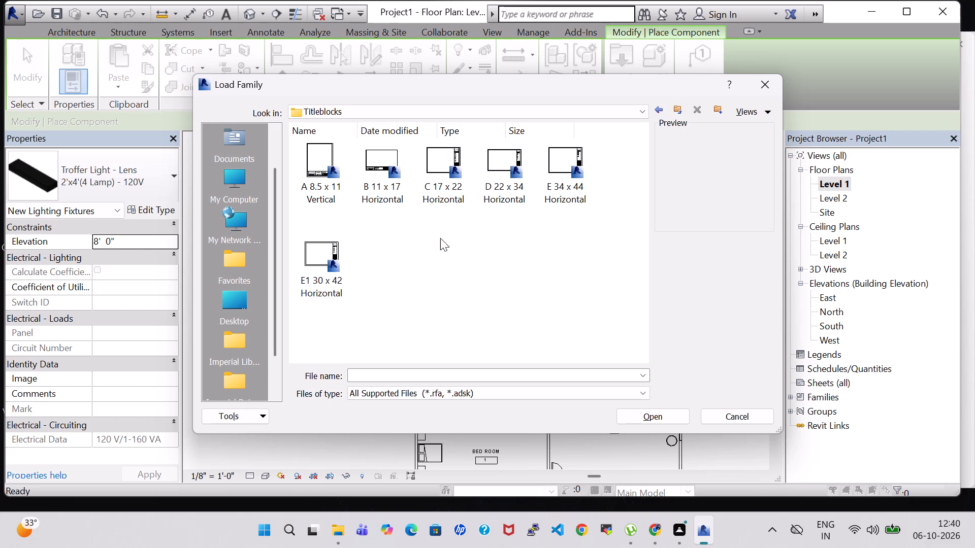
{"action": "left_click", "coordinate": [663, 114]}
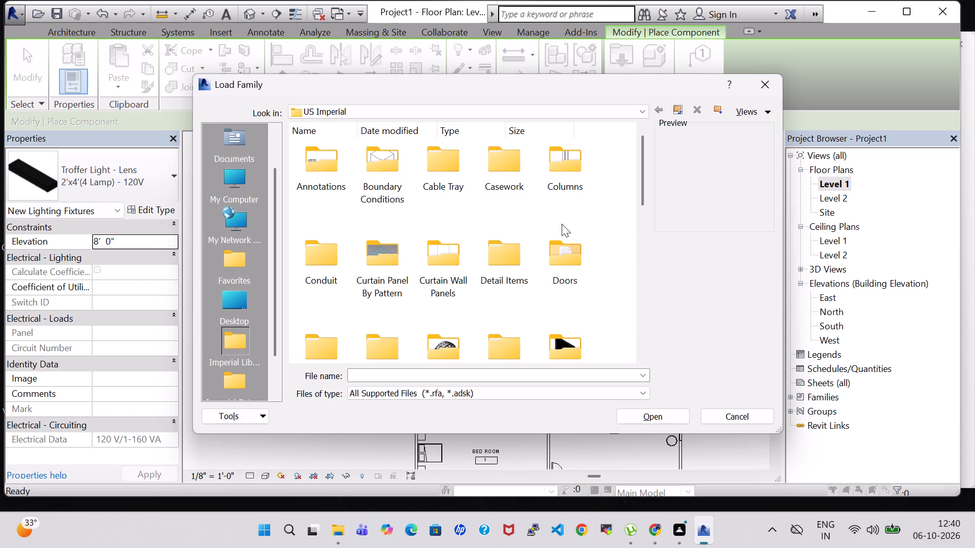
Examine the Urinals and Water Closets families among the architectural fixtures in the library's Plumbing folder, then return to the Fixtures folder.
{"action": "scroll", "coordinate": [562, 224], "scroll_direction": "up", "scroll_amount": 3}
{"action": "left_click", "coordinate": [532, 256]}
{"action": "key", "text": "p"}
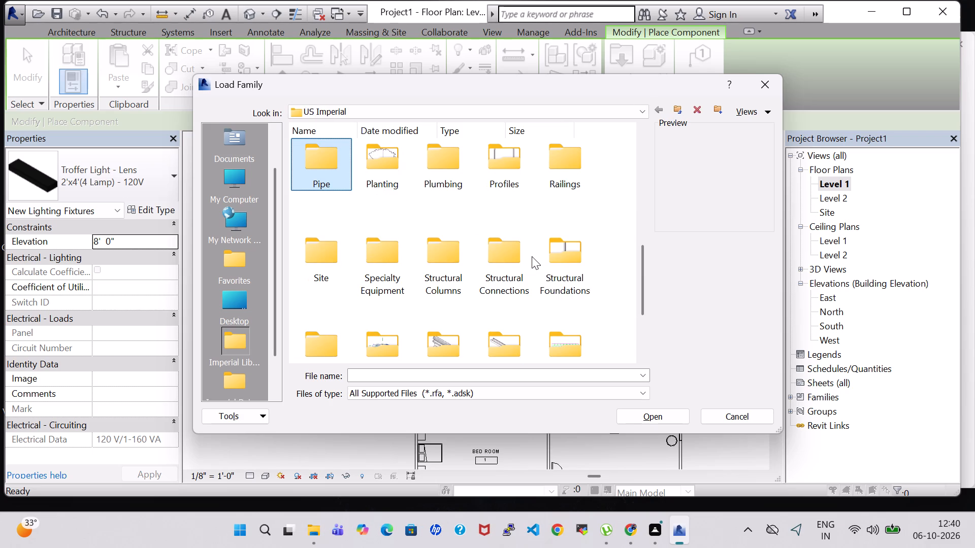
{"action": "double_click", "coordinate": [438, 158]}
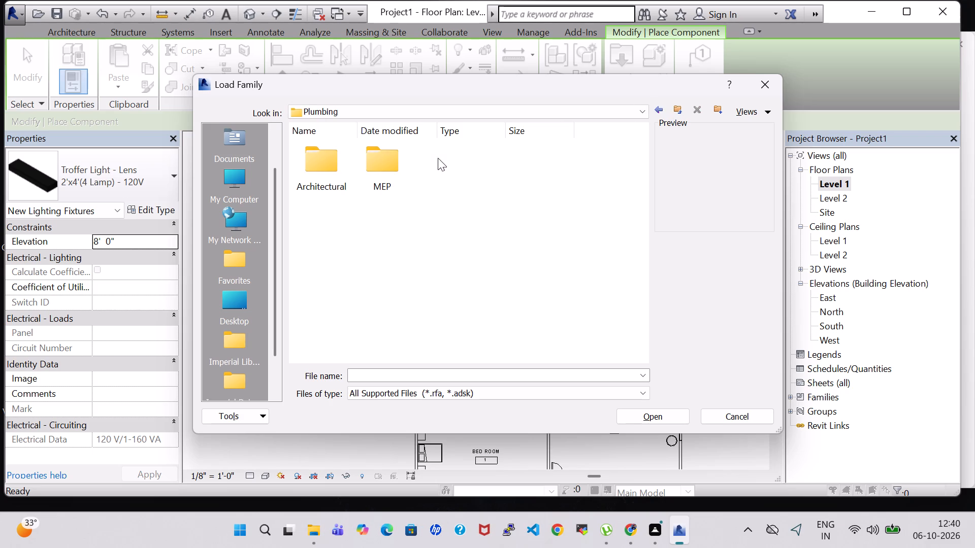
{"action": "double_click", "coordinate": [326, 160]}
{"action": "double_click", "coordinate": [326, 160]}
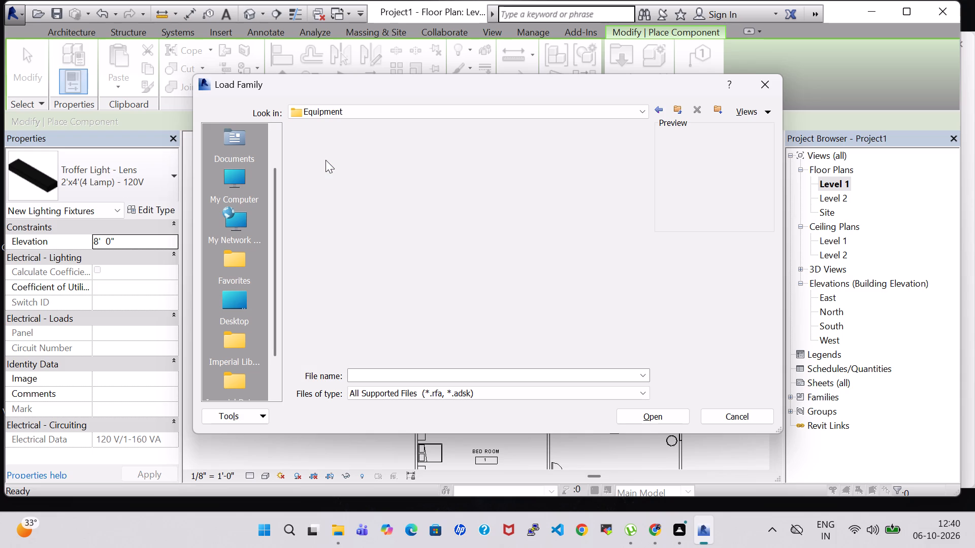
{"action": "left_click", "coordinate": [660, 111]}
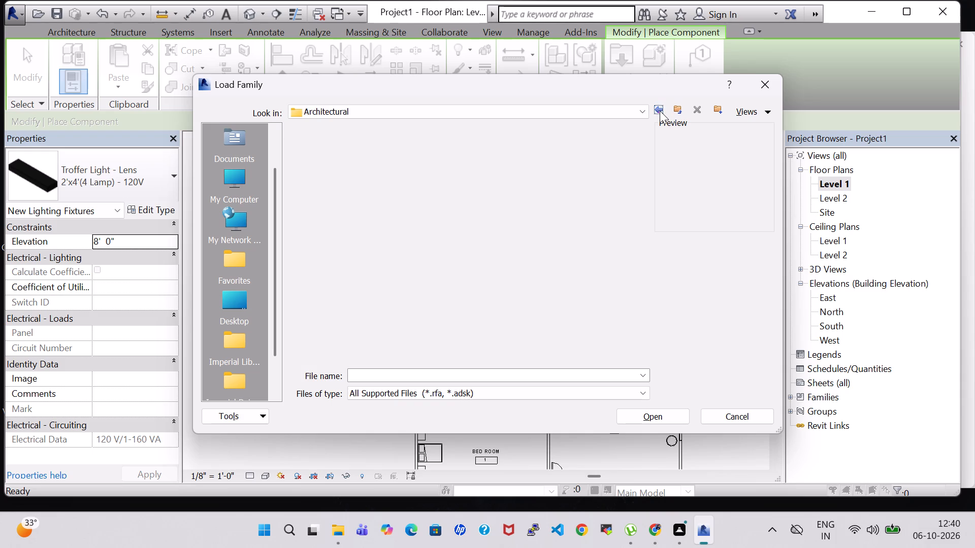
{"action": "left_click", "coordinate": [660, 111]}
{"action": "double_click", "coordinate": [328, 169]}
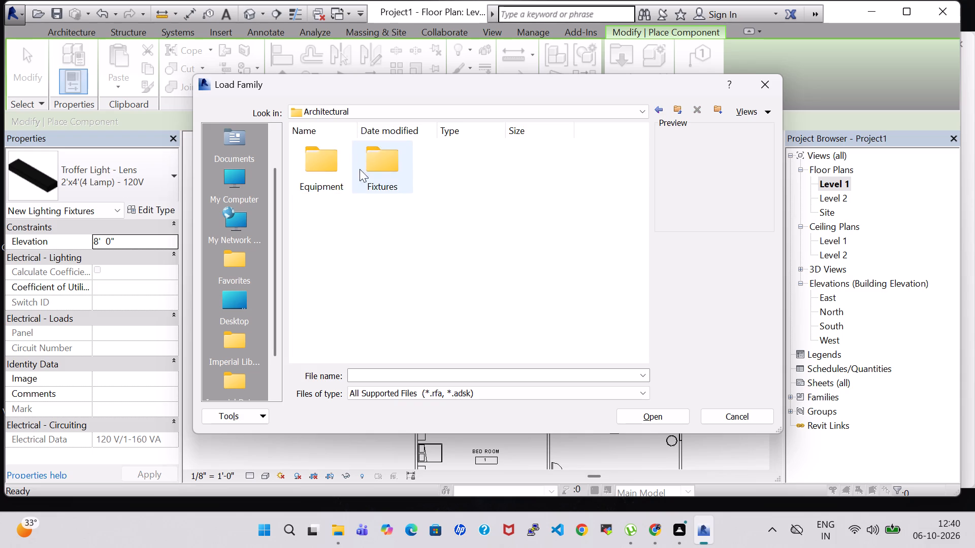
{"action": "double_click", "coordinate": [394, 168]}
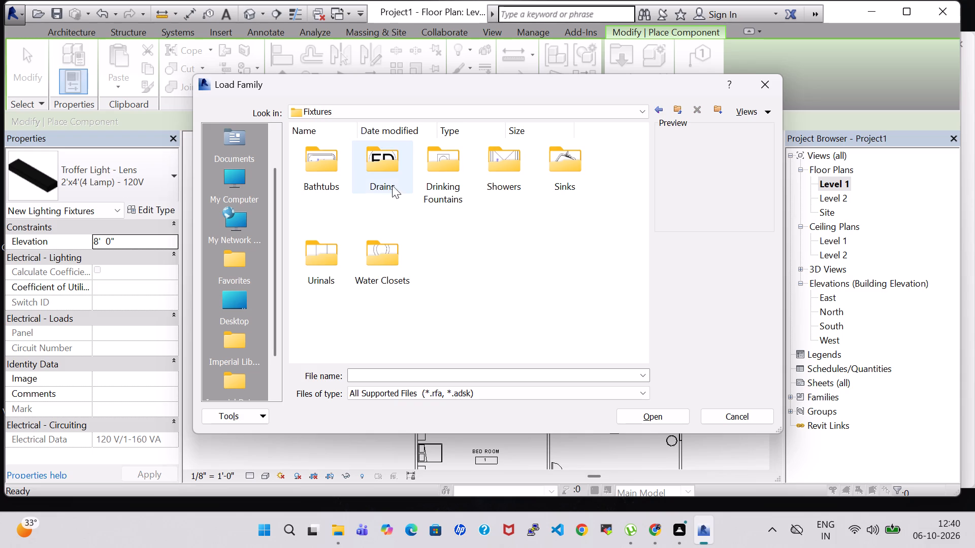
{"action": "double_click", "coordinate": [316, 243]}
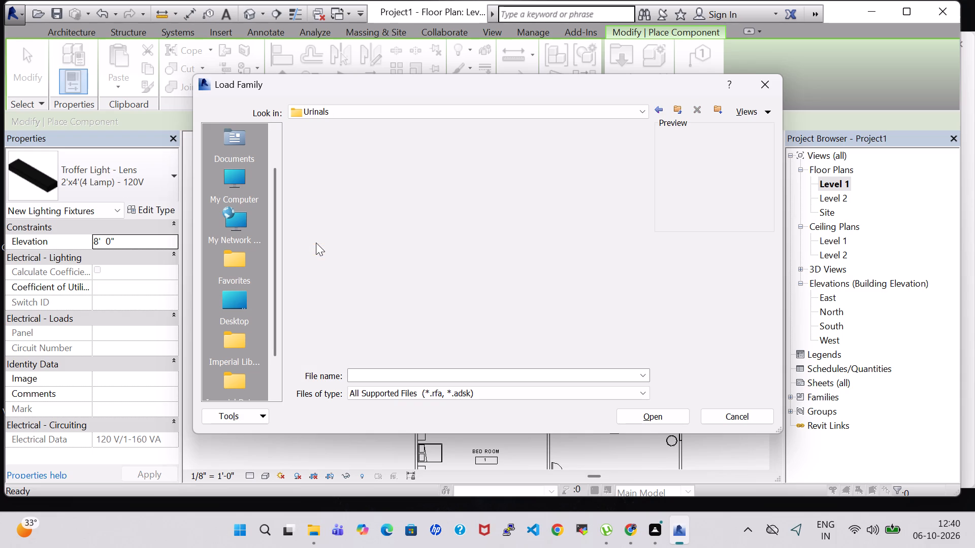
{"action": "left_click", "coordinate": [657, 110]}
{"action": "left_click", "coordinate": [414, 268]}
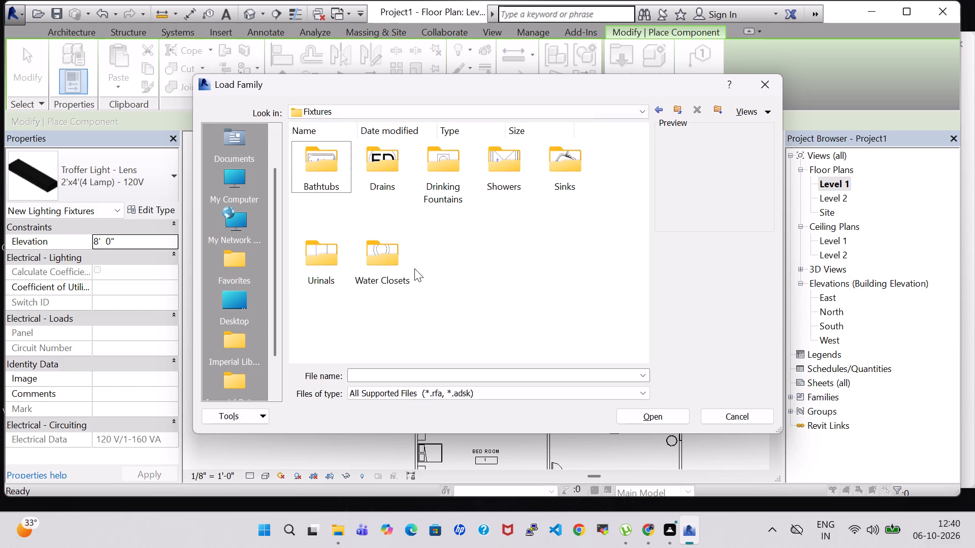
{"action": "double_click", "coordinate": [407, 263]}
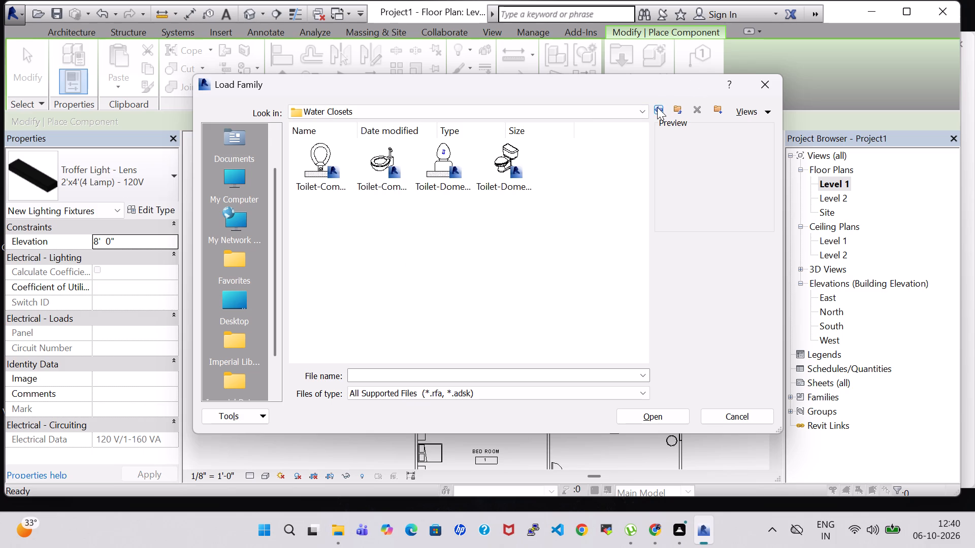
{"action": "left_click", "coordinate": [657, 107]}
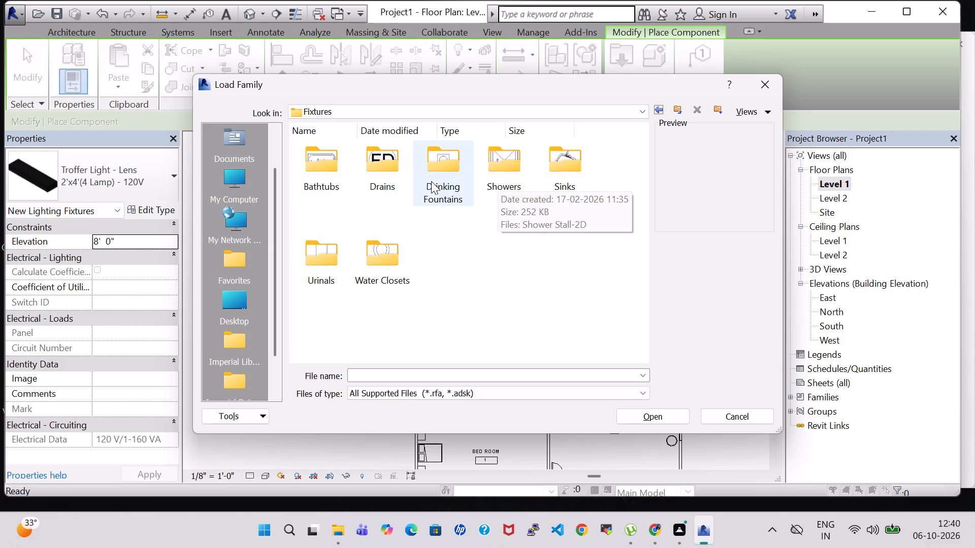
Load the Floor Drain-2D family from the Drains folder of the architectural plumbing fixtures.
{"action": "double_click", "coordinate": [404, 176]}
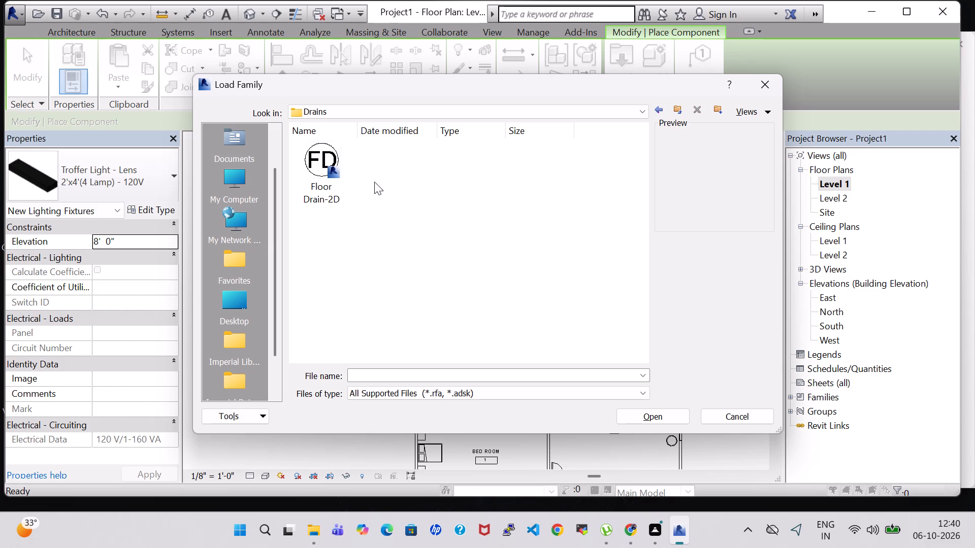
{"action": "left_click", "coordinate": [316, 192]}
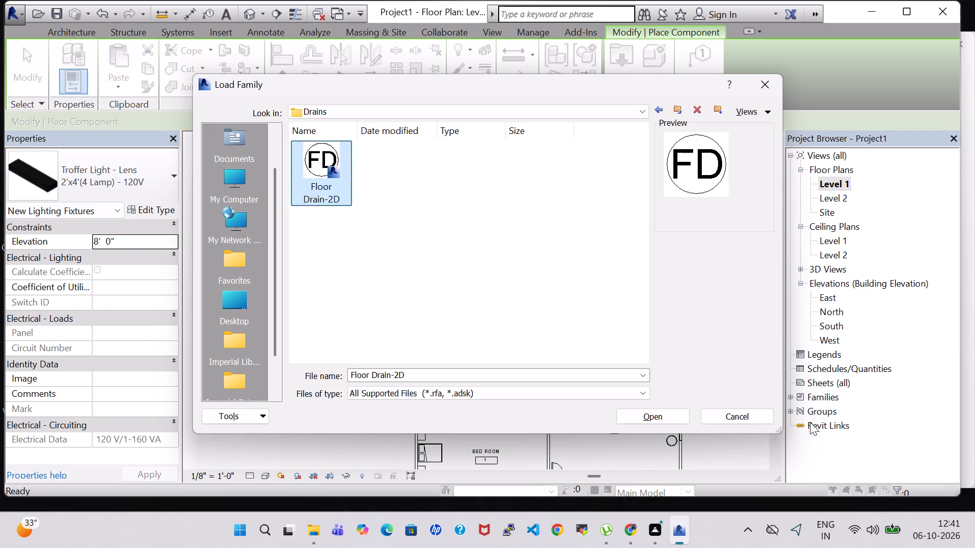
{"action": "left_click", "coordinate": [684, 419]}
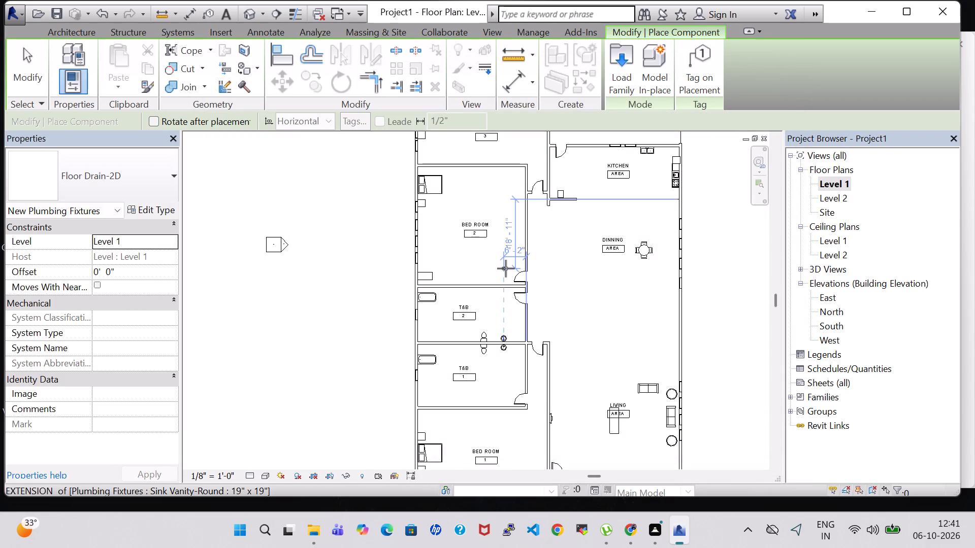
Place a Floor Drain-2D in the southwest corner of T&B 2, about 28'-6" from the east wall and 13'-6" from the north wall.
{"action": "scroll", "coordinate": [506, 268], "scroll_direction": "up", "scroll_amount": 8}
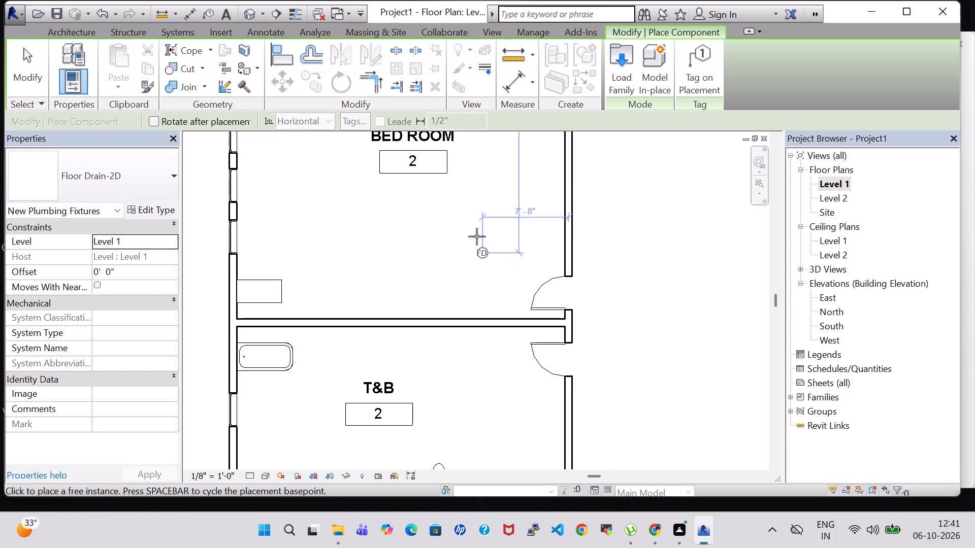
{"action": "scroll", "coordinate": [471, 224], "scroll_direction": "down", "scroll_amount": 5}
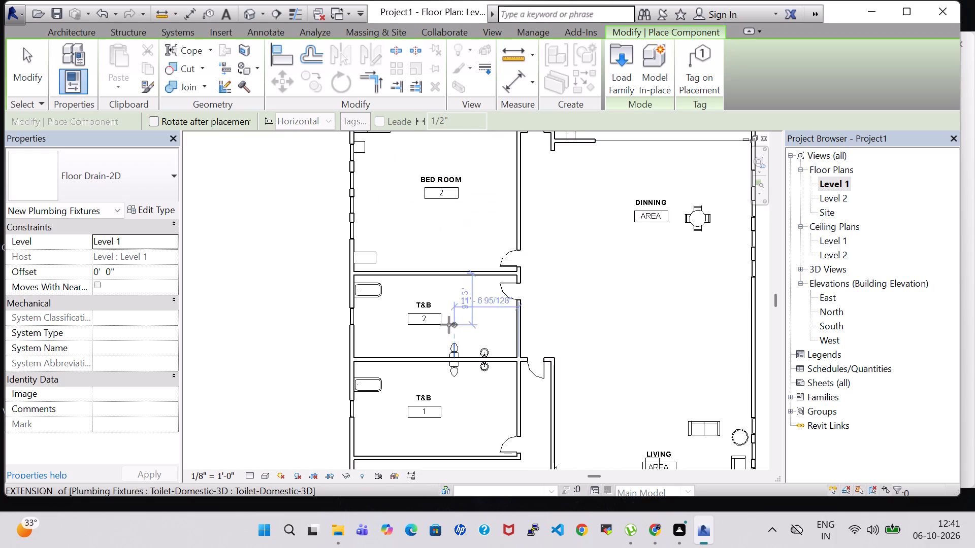
{"action": "scroll", "coordinate": [374, 318], "scroll_direction": "up", "scroll_amount": 4}
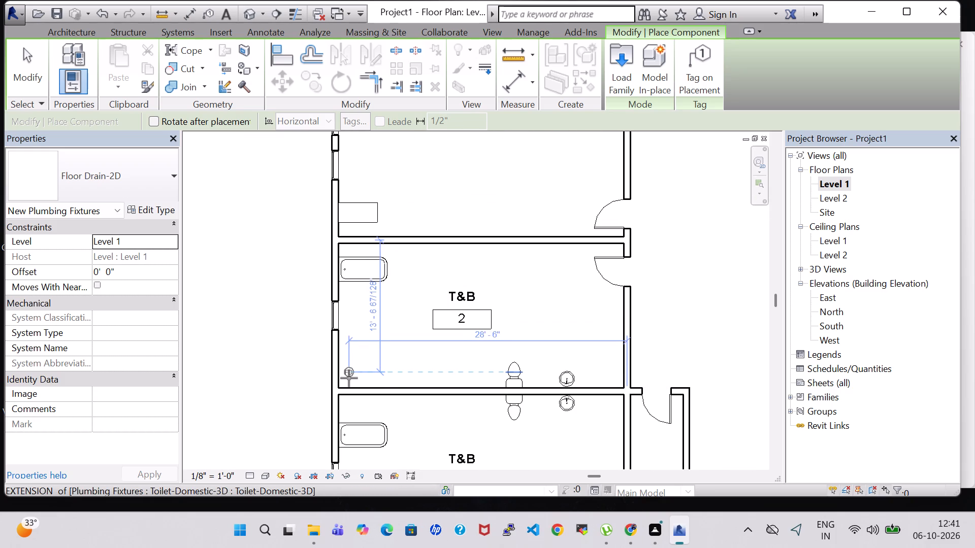
{"action": "left_click", "coordinate": [349, 378]}
Place a second Floor Drain-2D in T&B 1's northwest corner, aligned with the first drain and about 1'-3" from the shared wall.
{"action": "scroll", "coordinate": [454, 384], "scroll_direction": "down", "scroll_amount": 4}
{"action": "middle_click_drag", "start_coordinate": [455, 398], "coordinate": [451, 210]}
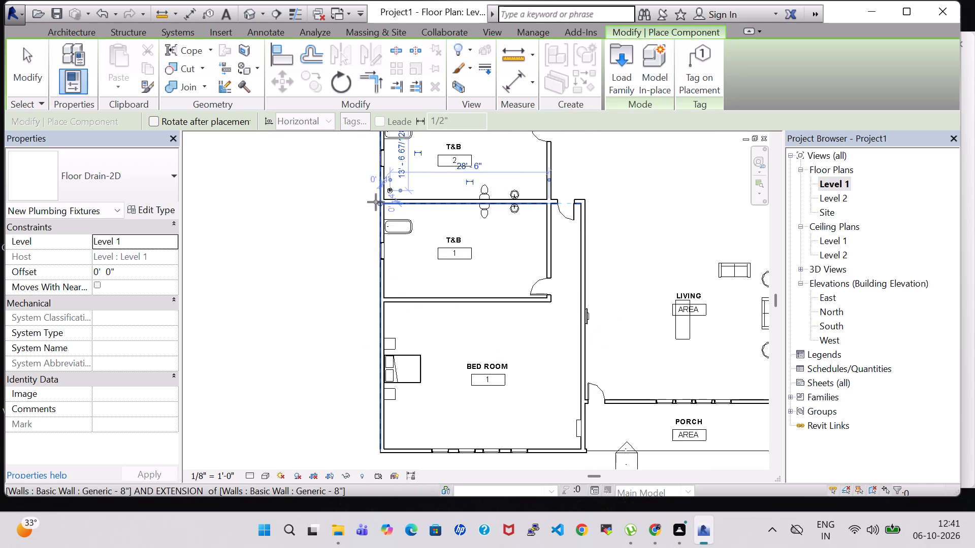
{"action": "scroll", "coordinate": [397, 214], "scroll_direction": "up", "scroll_amount": 6}
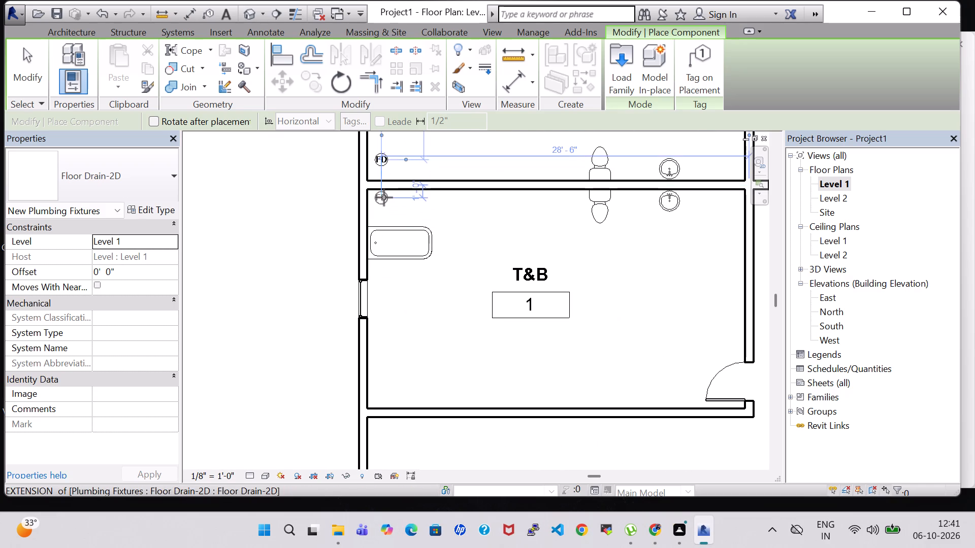
{"action": "left_click", "coordinate": [383, 201]}
{"action": "key", "text": "Escape"}
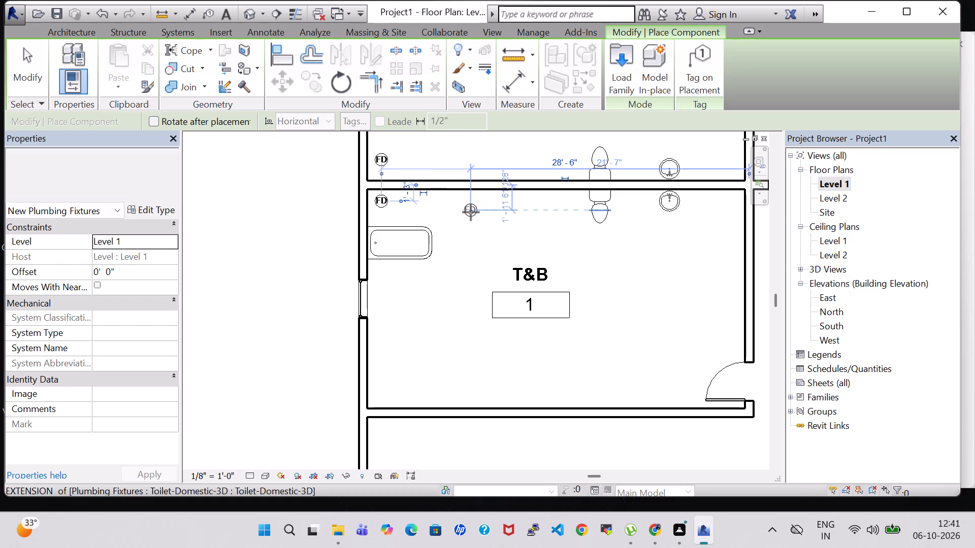
{"action": "key", "text": "Escape"}
Examine the component families in the US Imperial library's Furniture System folder and in the Furniture folder's Beds and Seating subfolders.
{"action": "scroll", "coordinate": [510, 241], "scroll_direction": "down", "scroll_amount": 6}
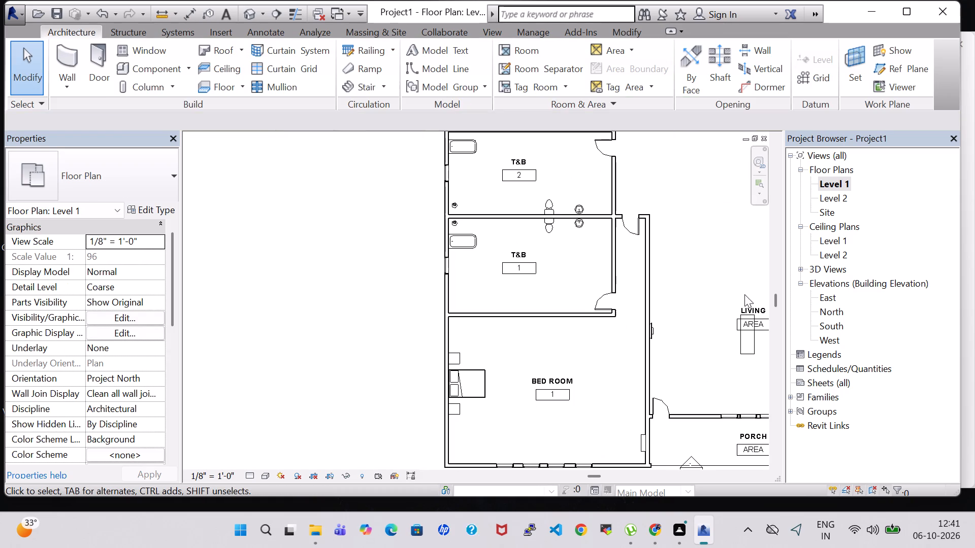
{"action": "left_click", "coordinate": [148, 68]}
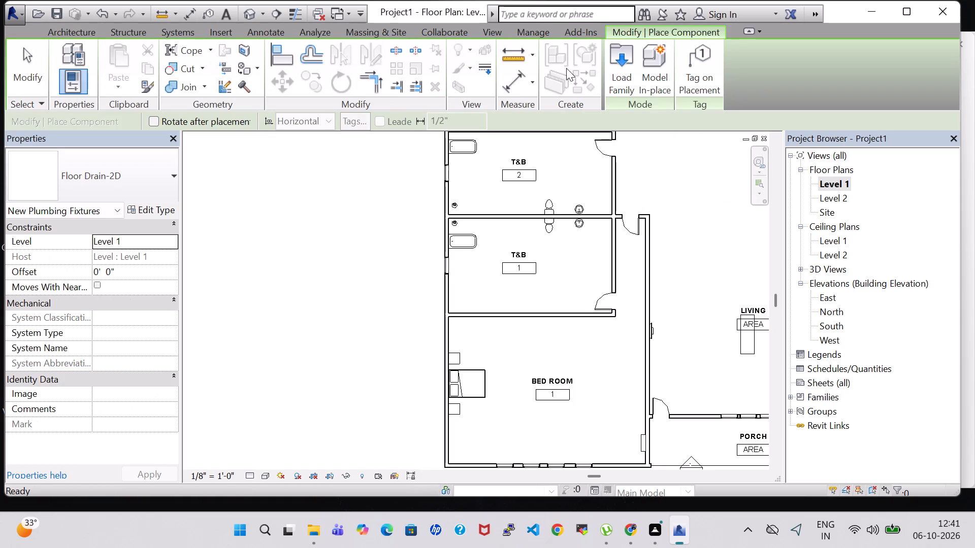
{"action": "left_click", "coordinate": [625, 63]}
{"action": "scroll", "coordinate": [547, 239], "scroll_direction": "down", "scroll_amount": 1}
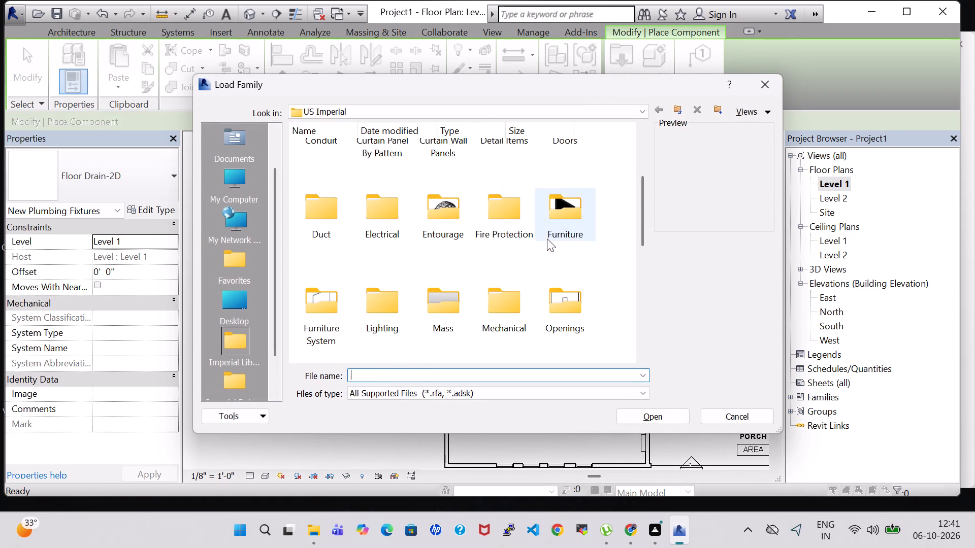
{"action": "left_click", "coordinate": [525, 262]}
{"action": "scroll", "coordinate": [536, 262], "scroll_direction": "down", "scroll_amount": 1}
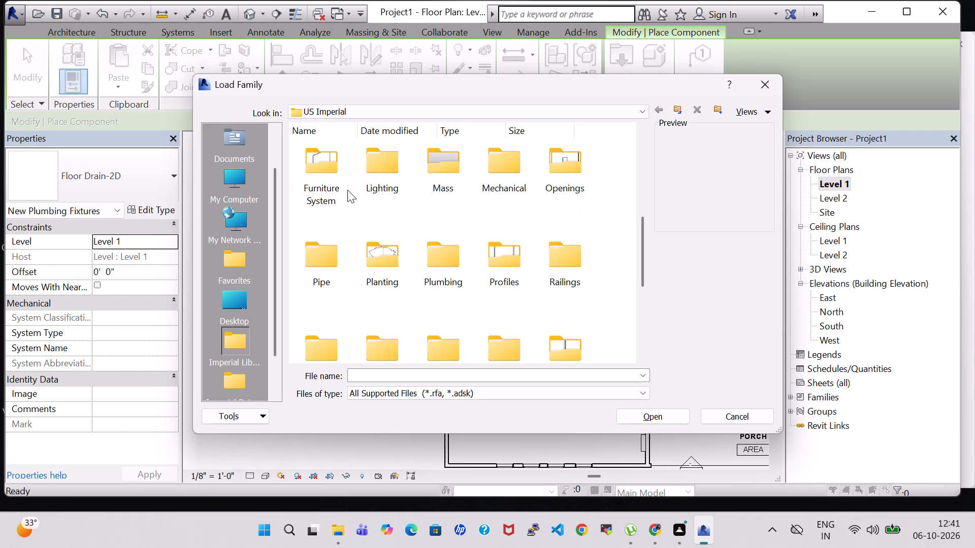
{"action": "double_click", "coordinate": [340, 180]}
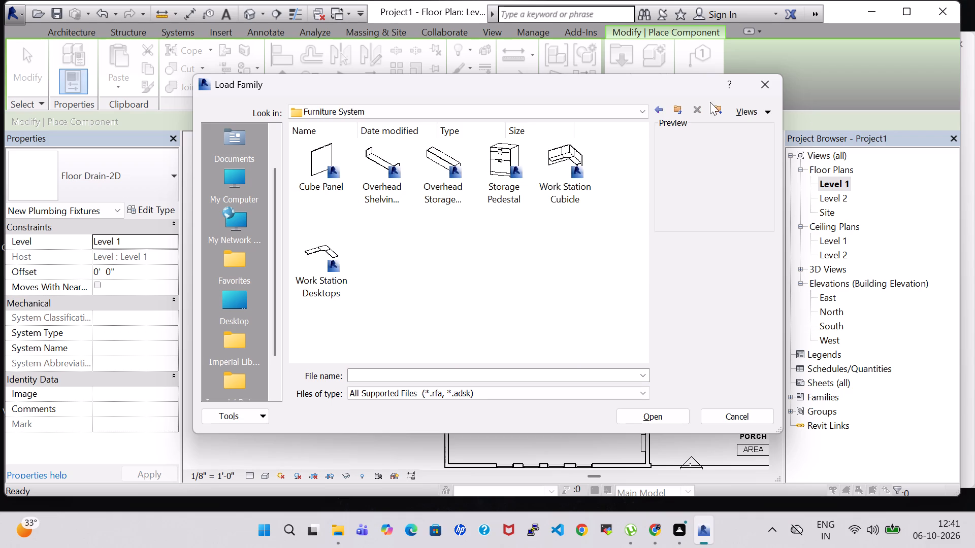
{"action": "left_click", "coordinate": [658, 110]}
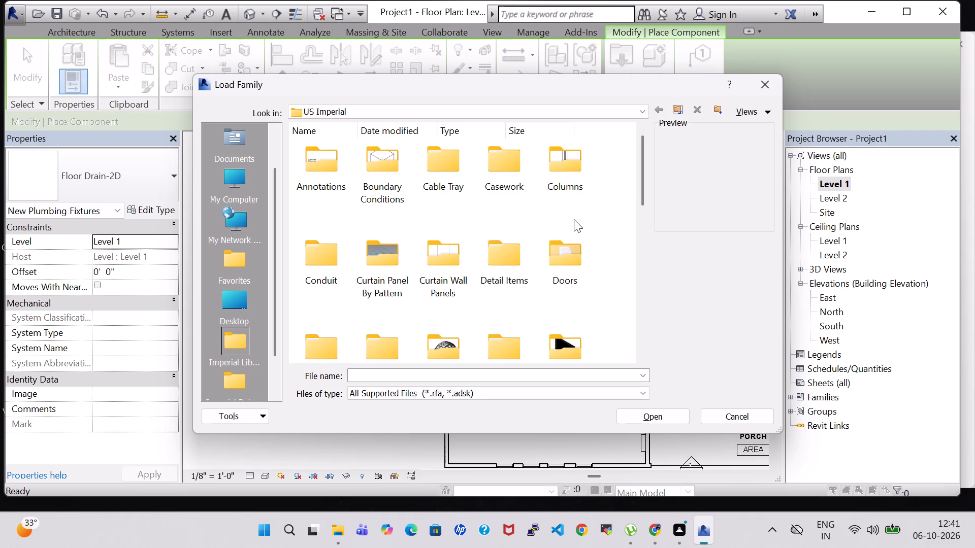
{"action": "double_click", "coordinate": [563, 330]}
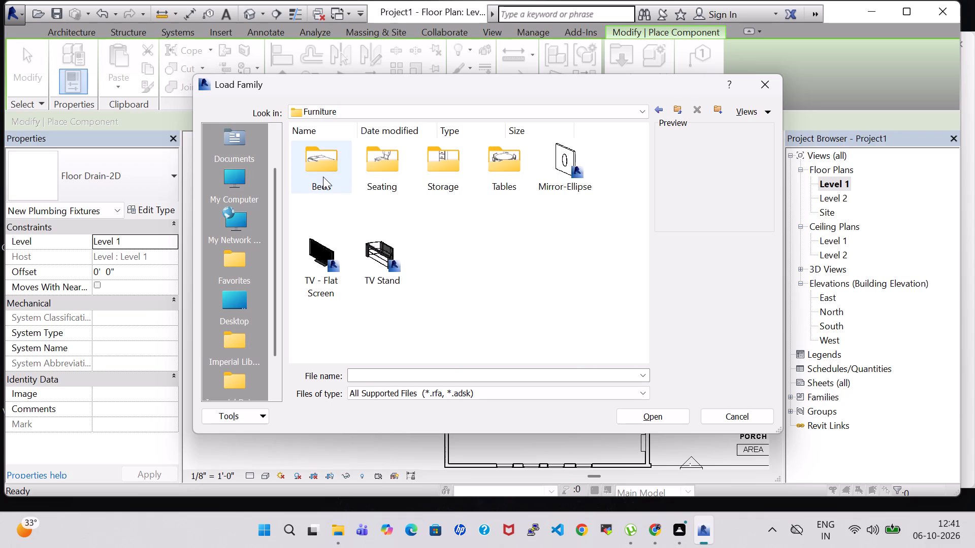
{"action": "double_click", "coordinate": [323, 177]}
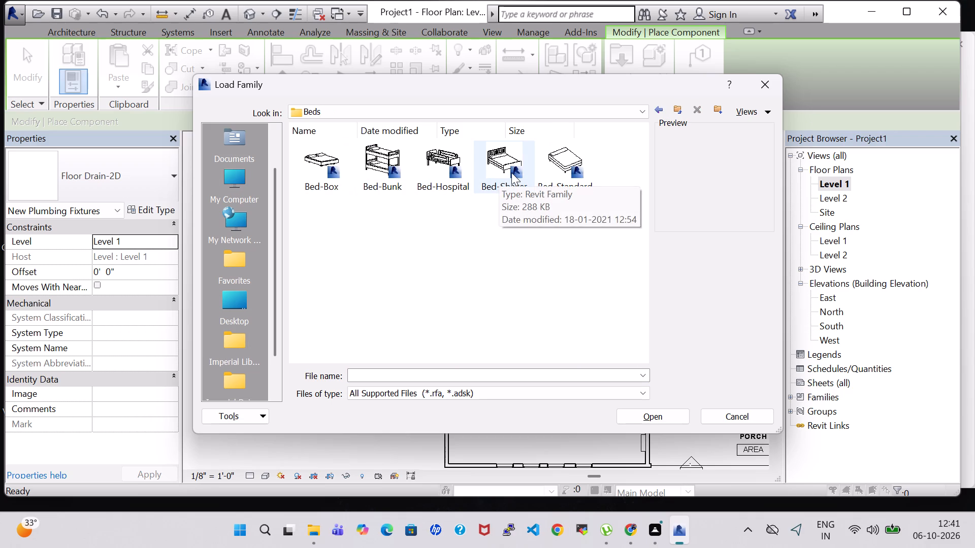
{"action": "left_click", "coordinate": [654, 111]}
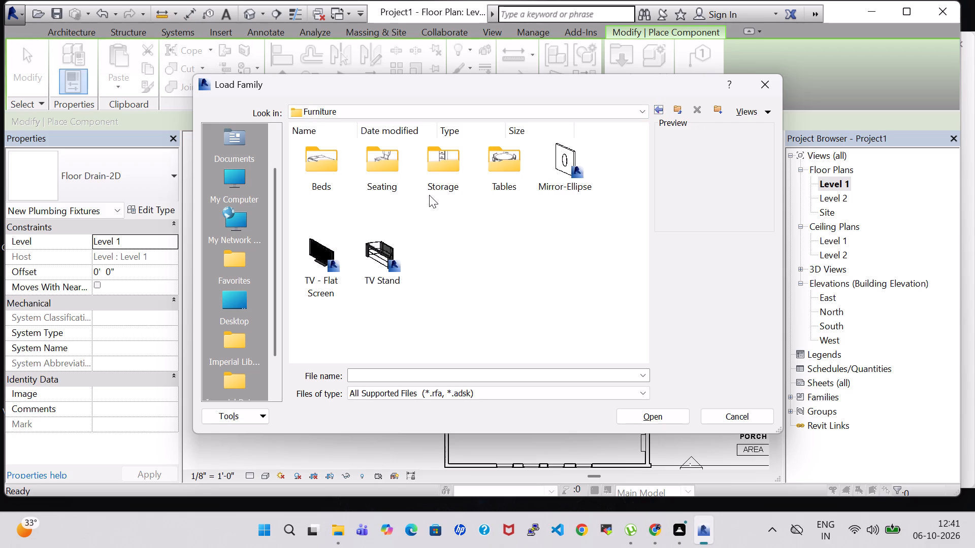
{"action": "double_click", "coordinate": [380, 162]}
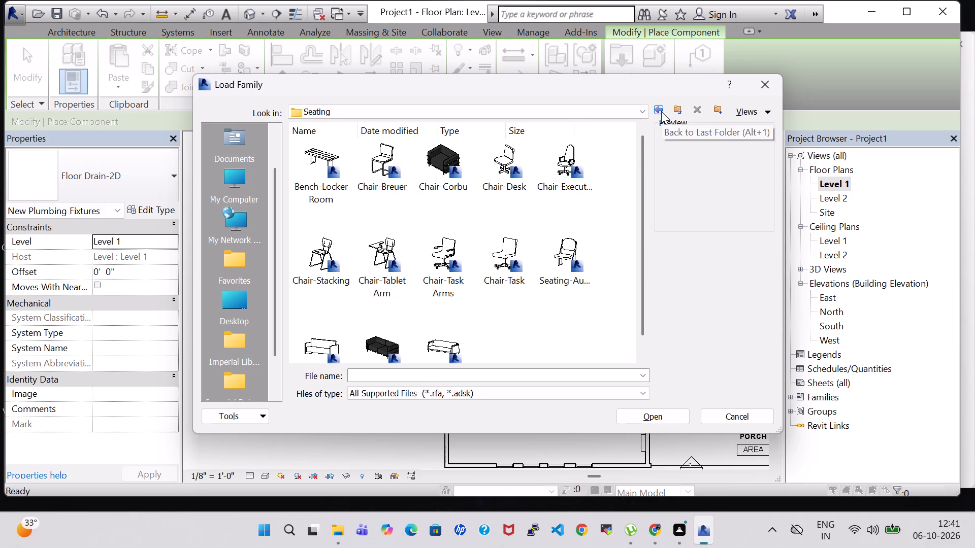
{"action": "left_click", "coordinate": [661, 111]}
Load the Dresser family from the Storage subfolder of the library's Furniture folder, then leave component placement.
{"action": "double_click", "coordinate": [422, 173]}
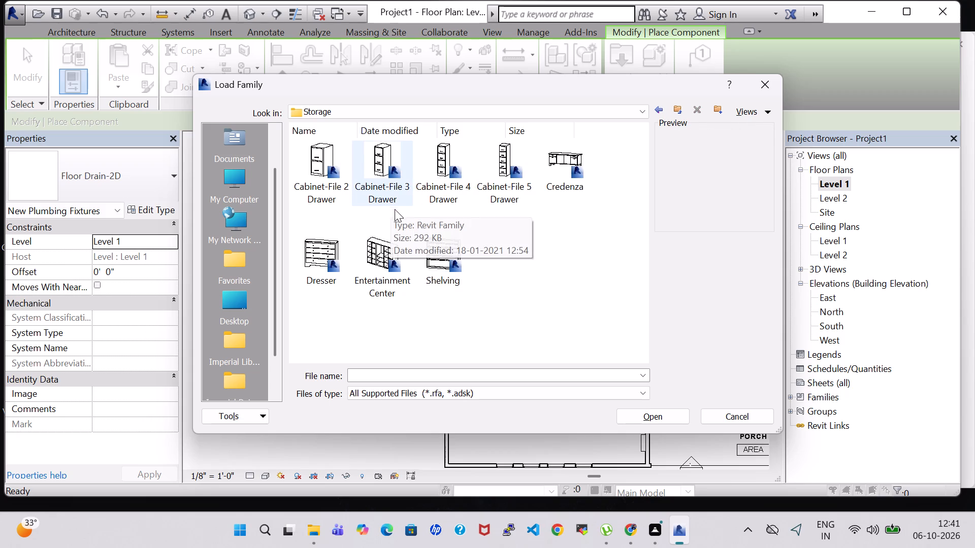
{"action": "scroll", "coordinate": [558, 154], "scroll_direction": "up", "scroll_amount": 2}
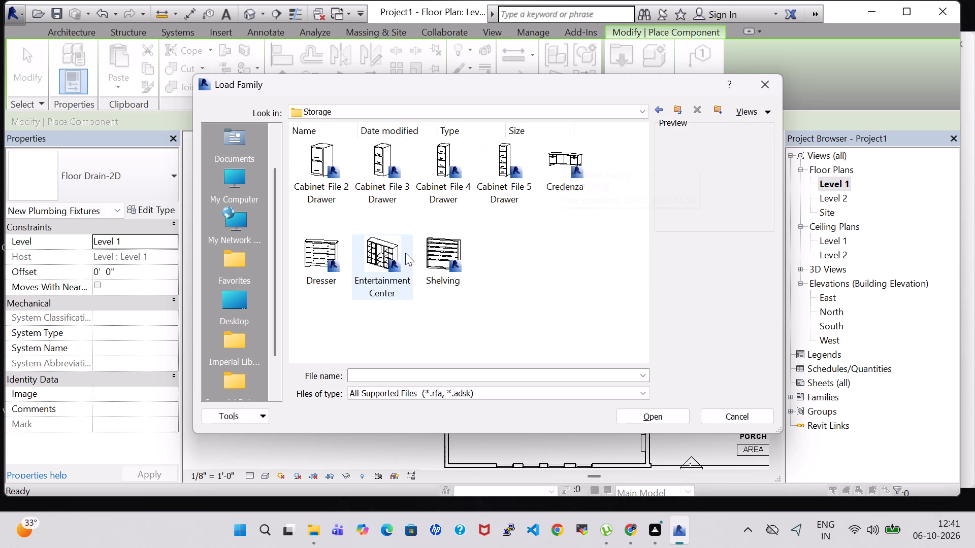
{"action": "left_click", "coordinate": [318, 249]}
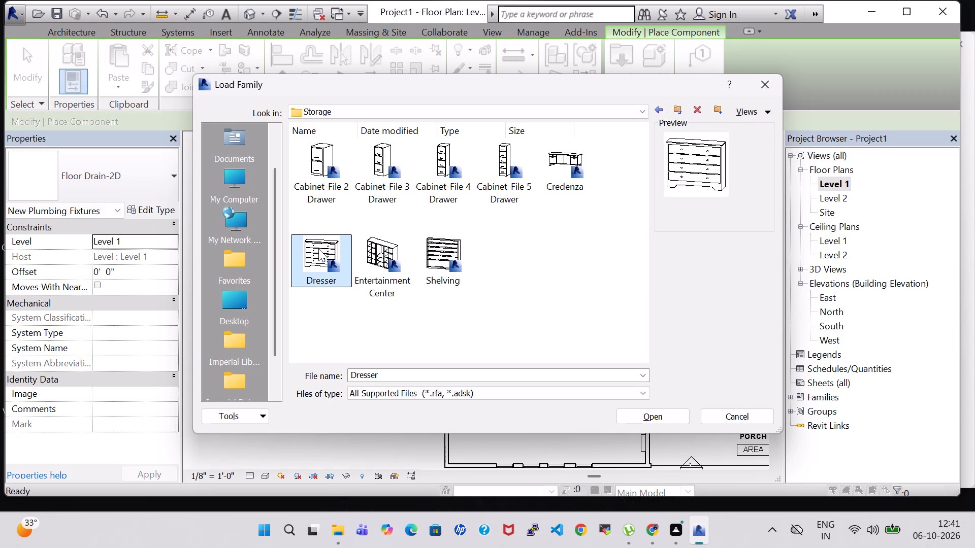
{"action": "left_click", "coordinate": [680, 420]}
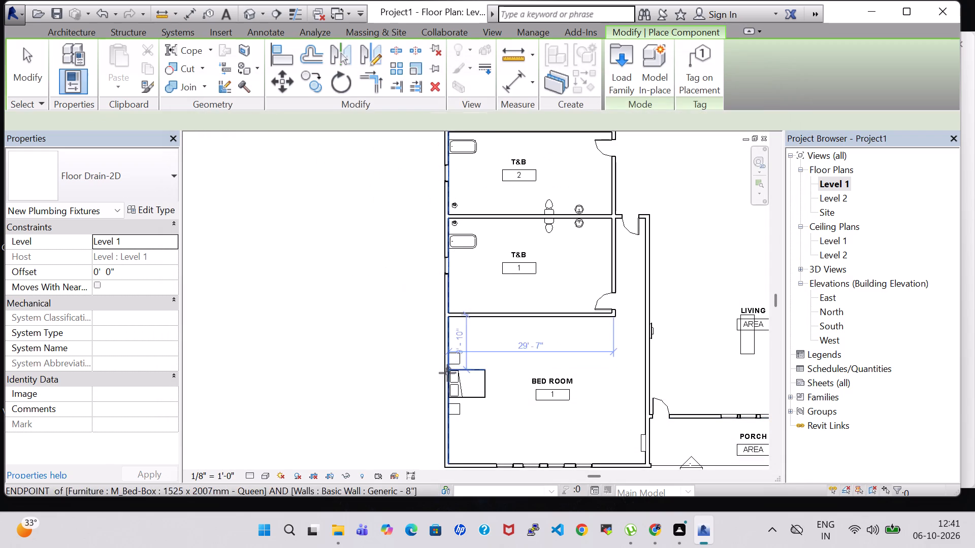
{"action": "scroll", "coordinate": [514, 337], "scroll_direction": "up", "scroll_amount": 6}
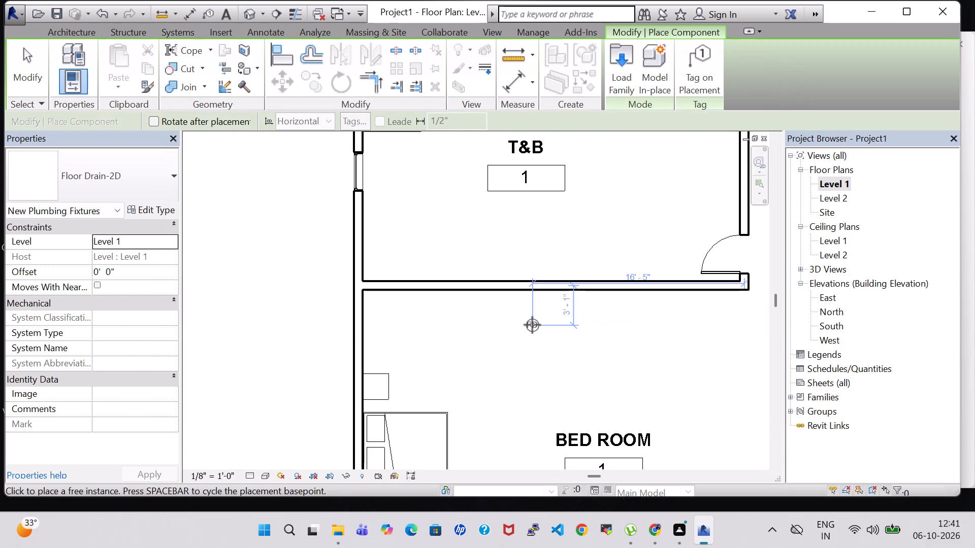
{"action": "key", "text": "Escape"}
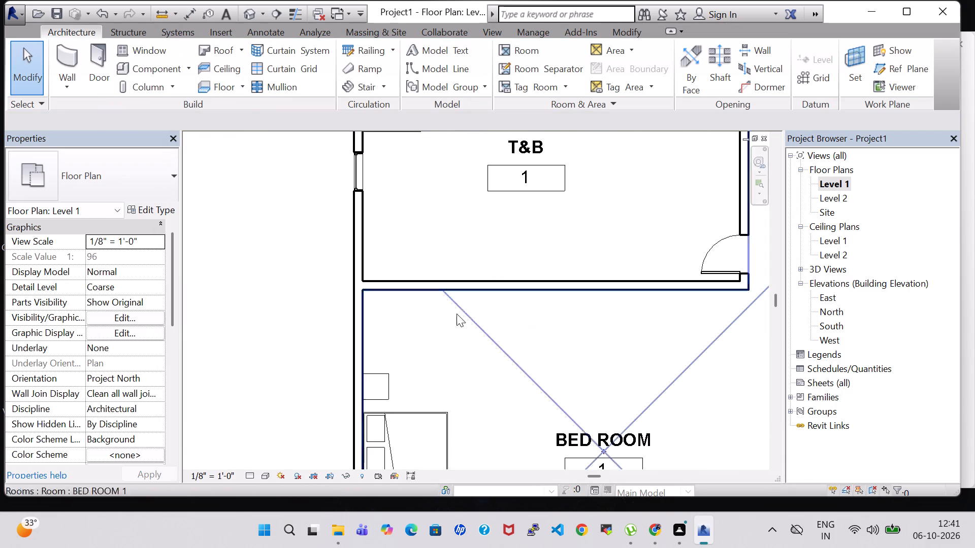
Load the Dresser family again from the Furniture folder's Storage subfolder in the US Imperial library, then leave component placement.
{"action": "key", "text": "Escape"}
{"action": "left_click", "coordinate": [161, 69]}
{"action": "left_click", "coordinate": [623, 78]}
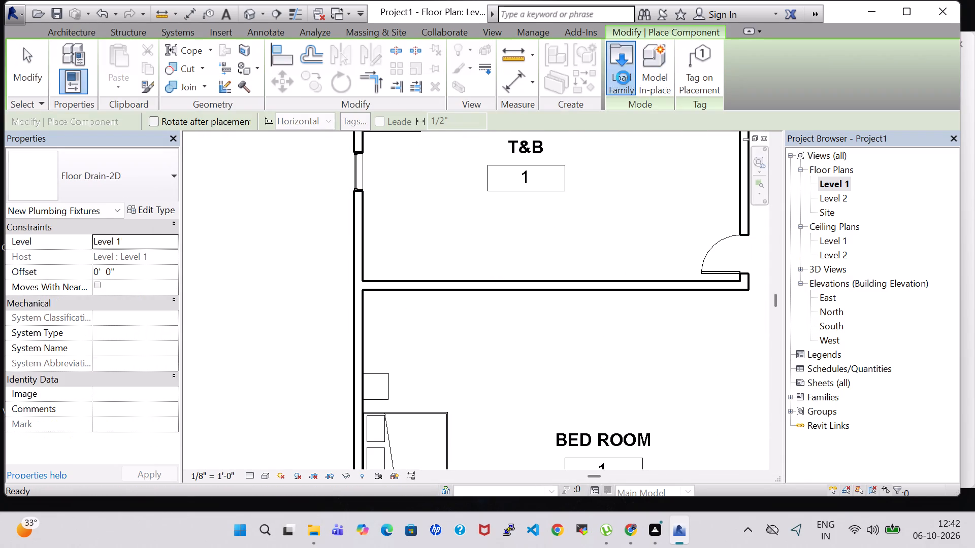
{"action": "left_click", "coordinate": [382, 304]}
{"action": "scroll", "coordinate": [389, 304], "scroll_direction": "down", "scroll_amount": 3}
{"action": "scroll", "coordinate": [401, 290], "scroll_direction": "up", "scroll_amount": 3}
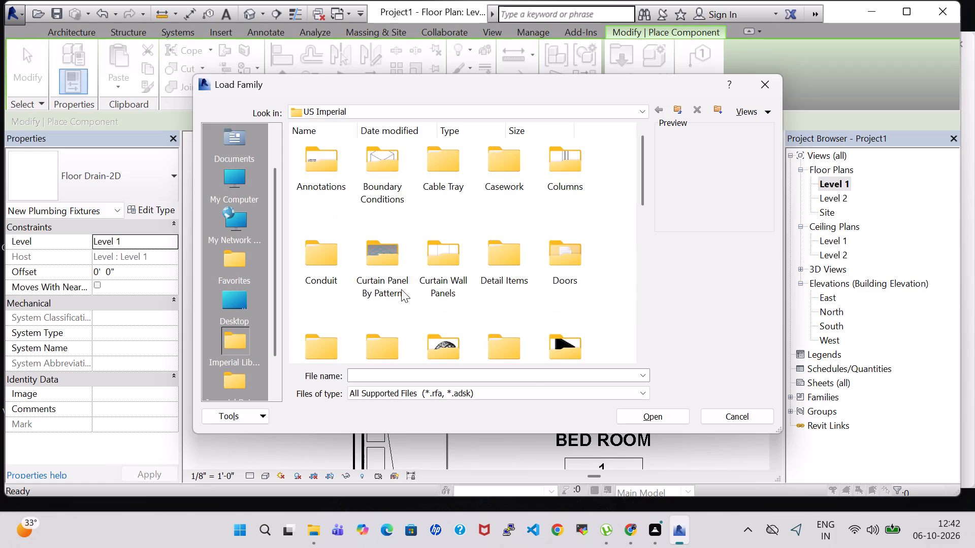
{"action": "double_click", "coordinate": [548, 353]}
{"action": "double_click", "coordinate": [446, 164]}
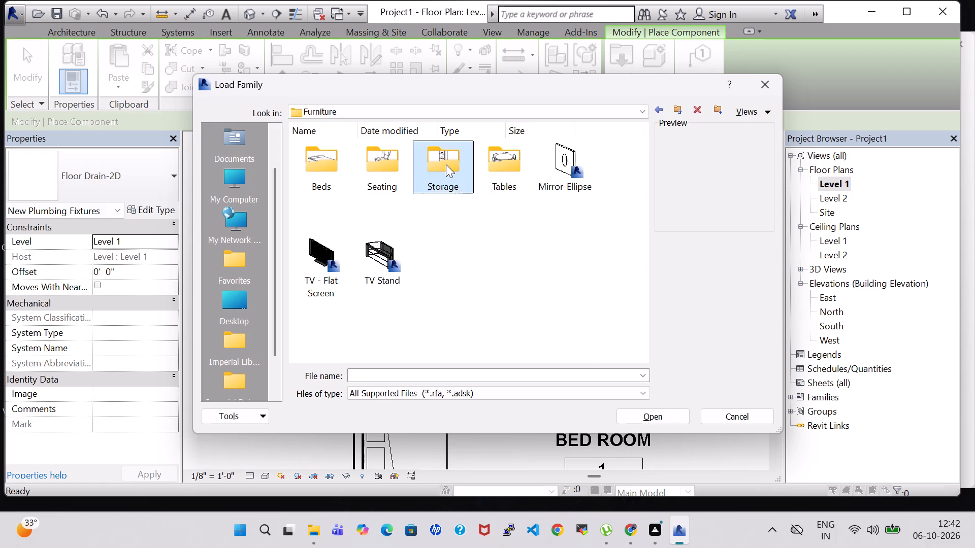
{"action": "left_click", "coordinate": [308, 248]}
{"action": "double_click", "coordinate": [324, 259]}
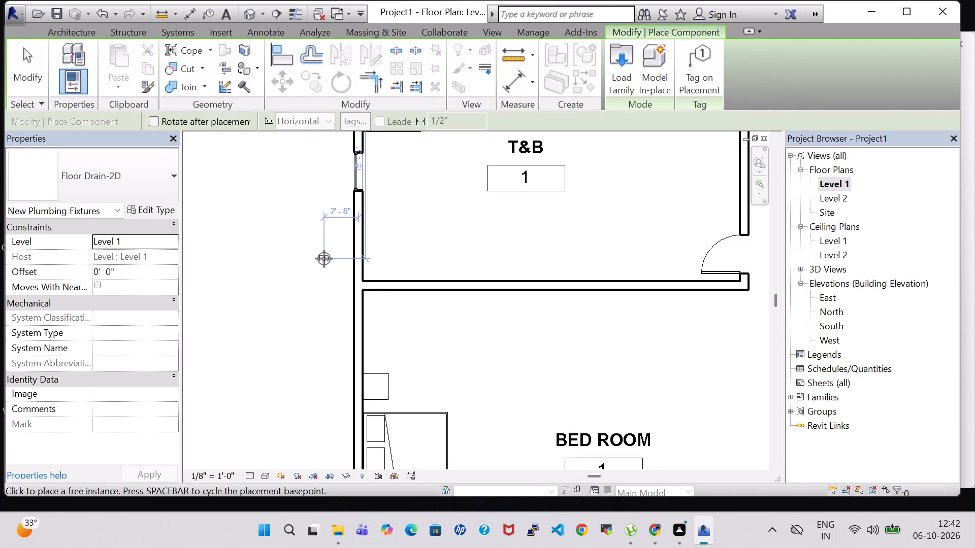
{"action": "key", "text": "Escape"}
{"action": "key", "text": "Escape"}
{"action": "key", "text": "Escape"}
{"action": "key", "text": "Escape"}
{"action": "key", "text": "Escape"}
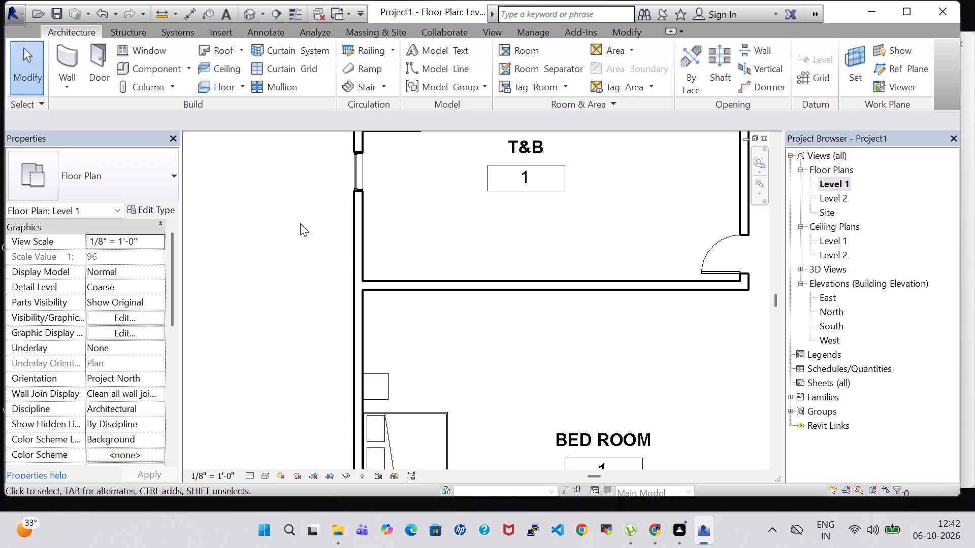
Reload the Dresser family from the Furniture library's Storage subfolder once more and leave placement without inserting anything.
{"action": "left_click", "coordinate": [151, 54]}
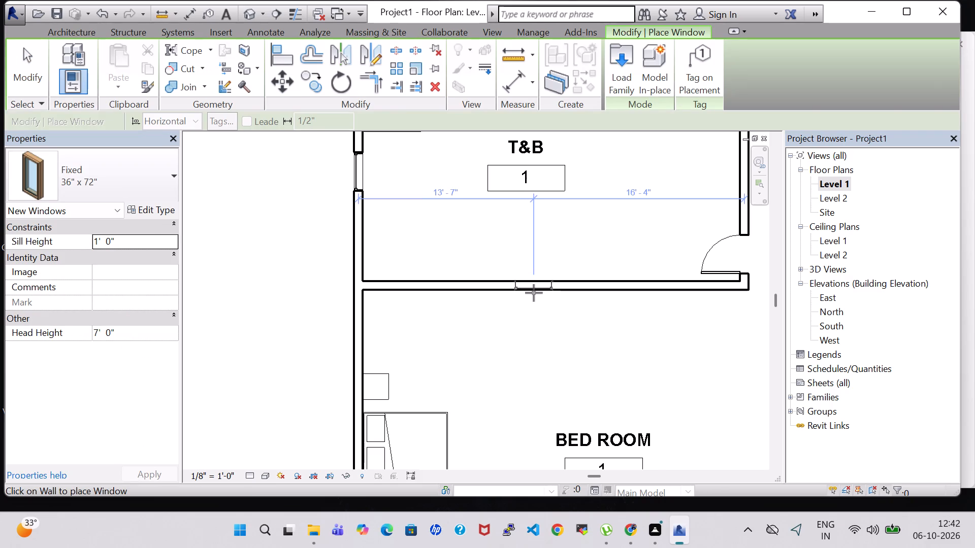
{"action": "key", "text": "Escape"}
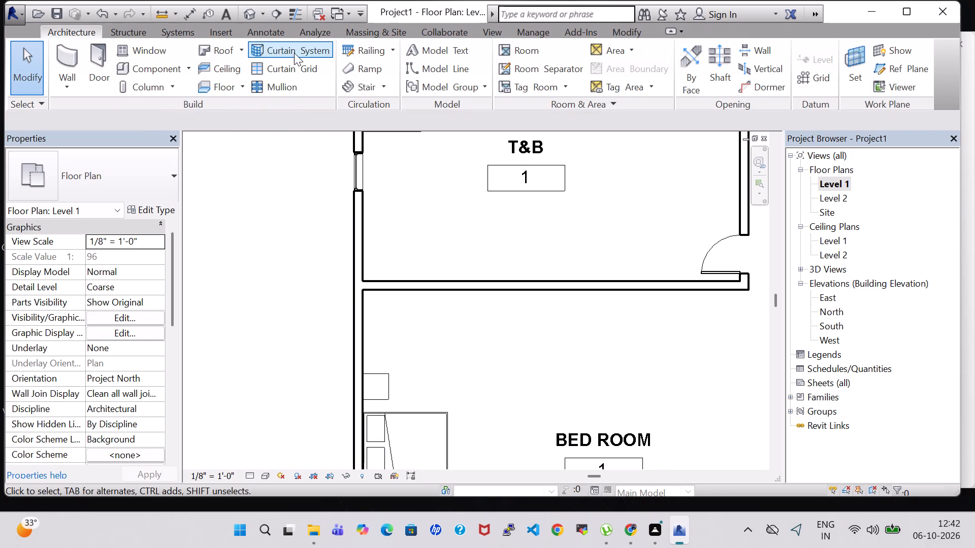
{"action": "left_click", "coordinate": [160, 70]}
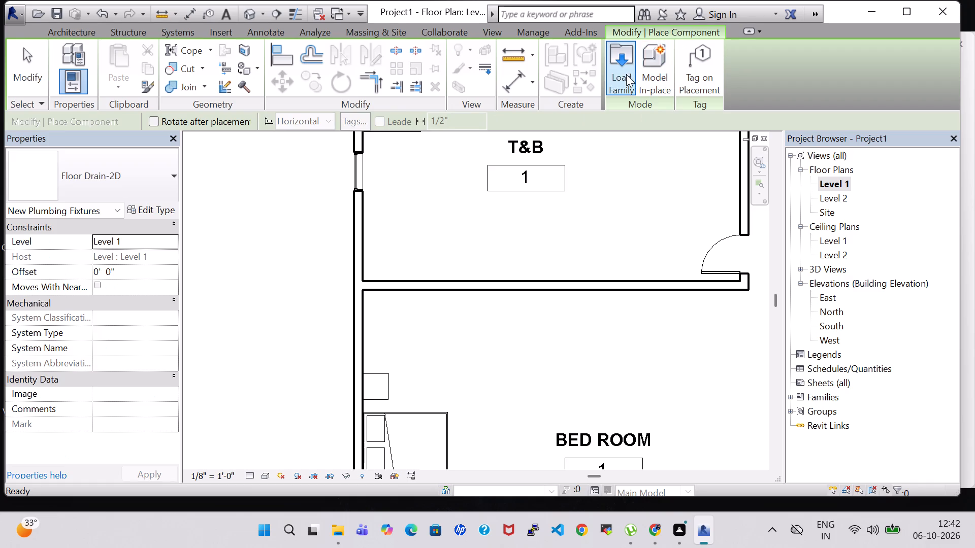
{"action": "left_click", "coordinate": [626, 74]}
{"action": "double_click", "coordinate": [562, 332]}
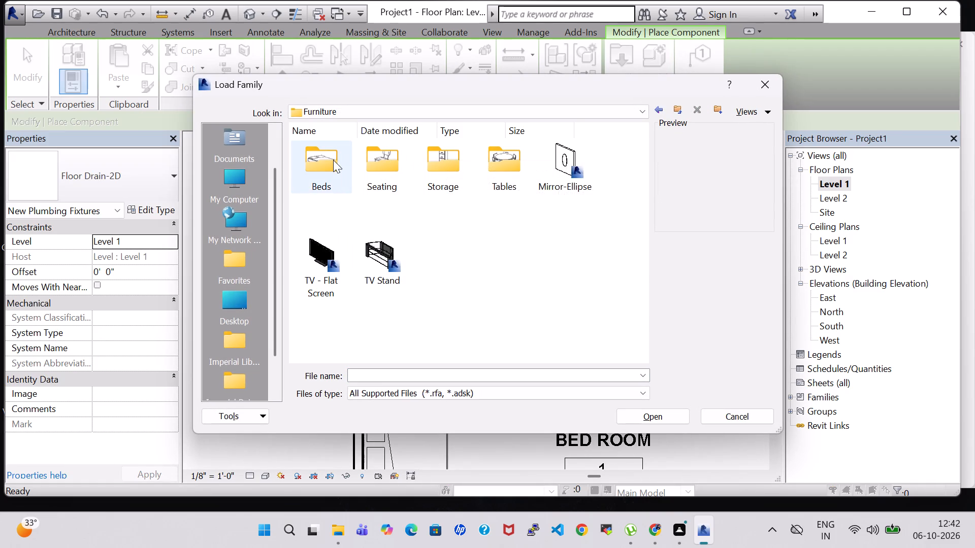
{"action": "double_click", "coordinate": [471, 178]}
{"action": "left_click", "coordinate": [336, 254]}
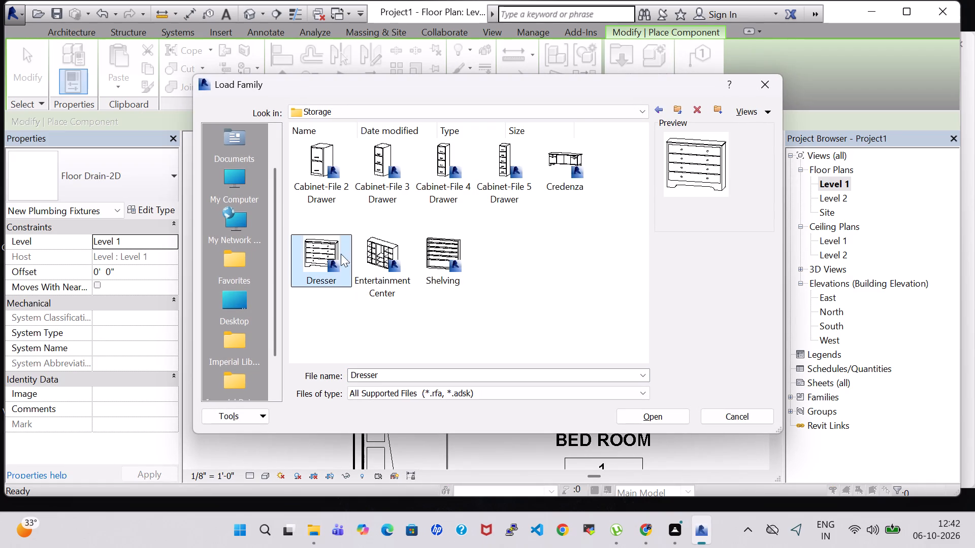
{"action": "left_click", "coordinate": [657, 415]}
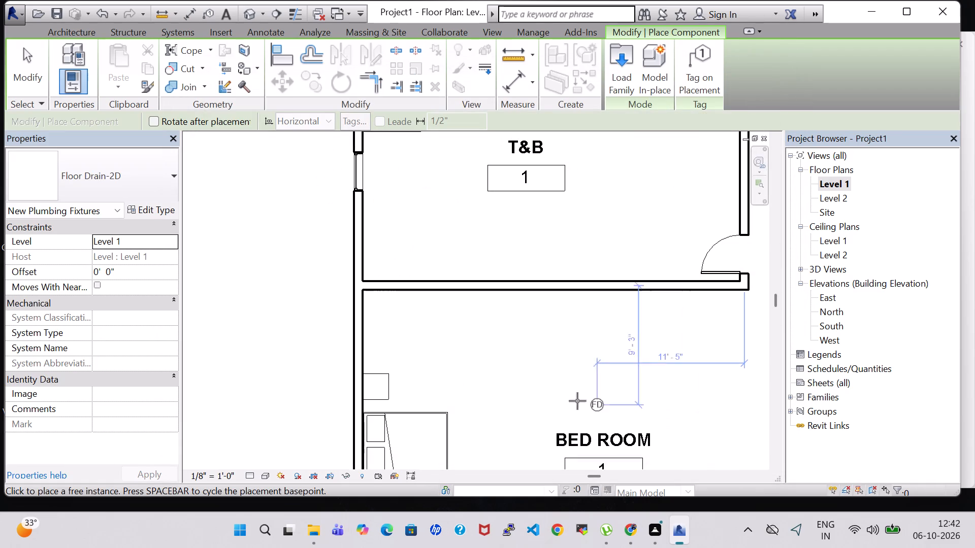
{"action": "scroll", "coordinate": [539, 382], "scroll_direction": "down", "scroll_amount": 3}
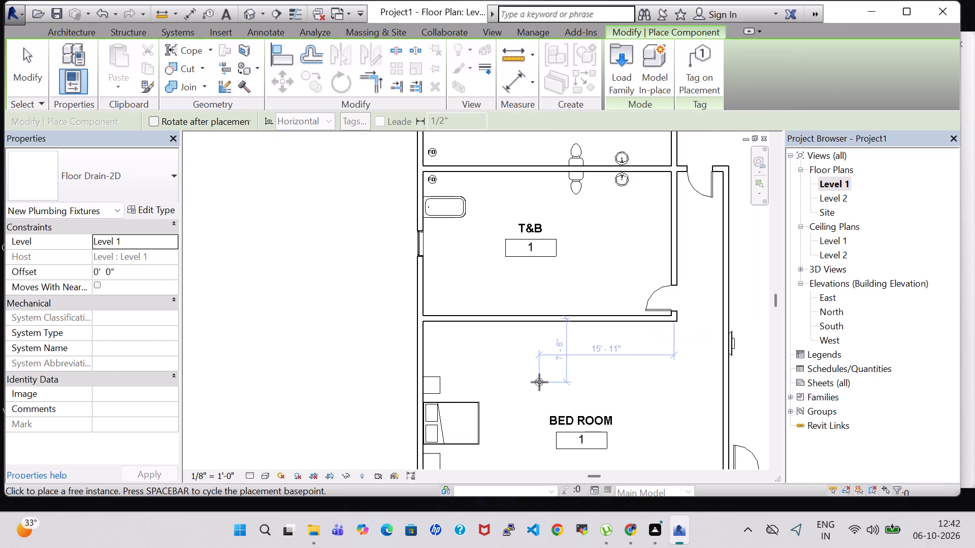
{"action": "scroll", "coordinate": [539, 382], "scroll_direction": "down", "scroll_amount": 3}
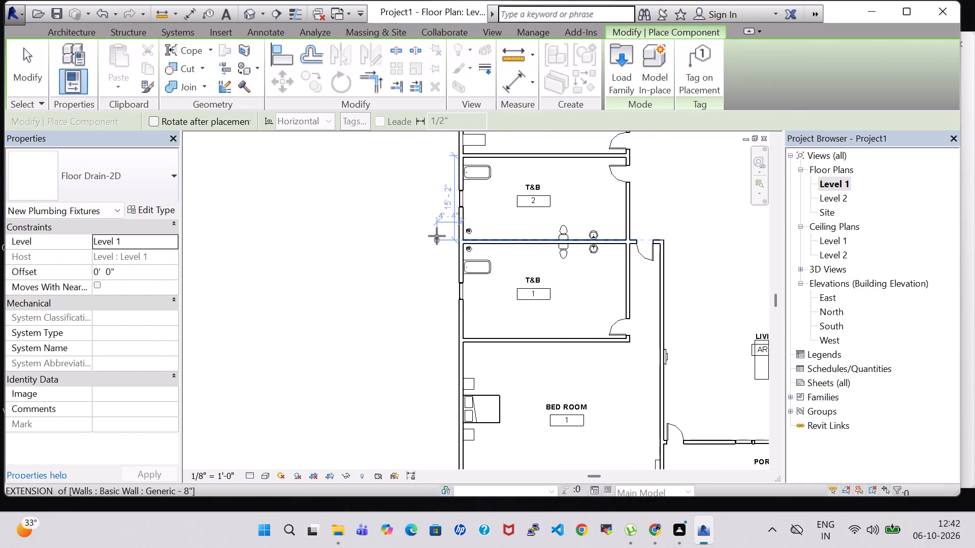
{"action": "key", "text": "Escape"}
Nudge the living area's north Sofa-Corbu south to about 12'-10" from the wall line between the two T&Bs, level with the round side table.
{"action": "scroll", "coordinate": [601, 320], "scroll_direction": "up", "scroll_amount": 1}
{"action": "scroll", "coordinate": [693, 303], "scroll_direction": "up", "scroll_amount": 1}
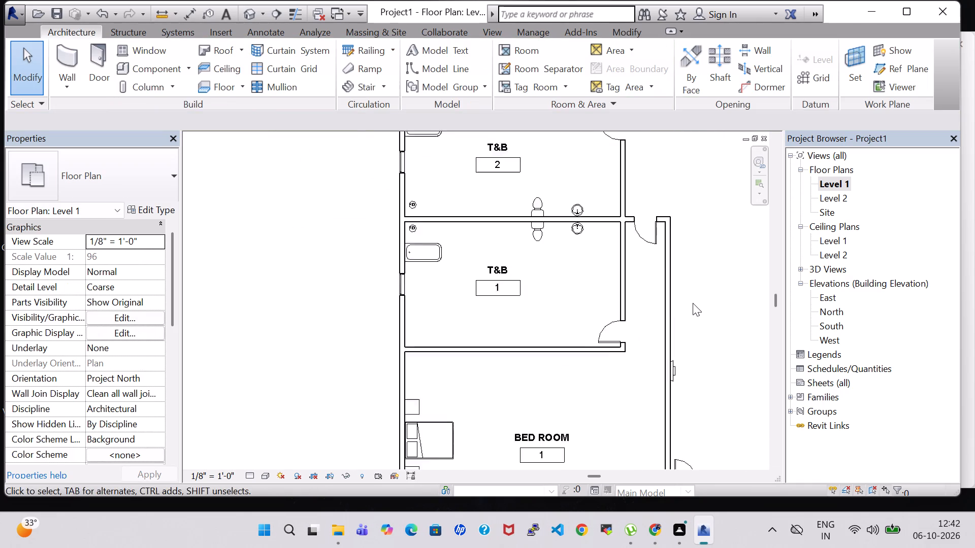
{"action": "scroll", "coordinate": [693, 303], "scroll_direction": "up", "scroll_amount": 1}
{"action": "middle_click_drag", "start_coordinate": [693, 303], "coordinate": [502, 348]}
{"action": "scroll", "coordinate": [572, 316], "scroll_direction": "down", "scroll_amount": 3}
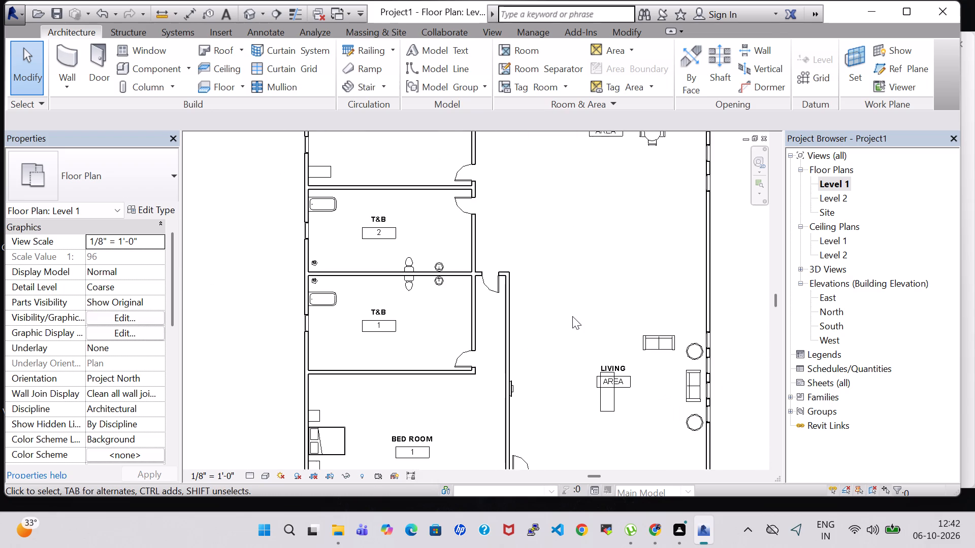
{"action": "scroll", "coordinate": [642, 280], "scroll_direction": "down", "scroll_amount": 3}
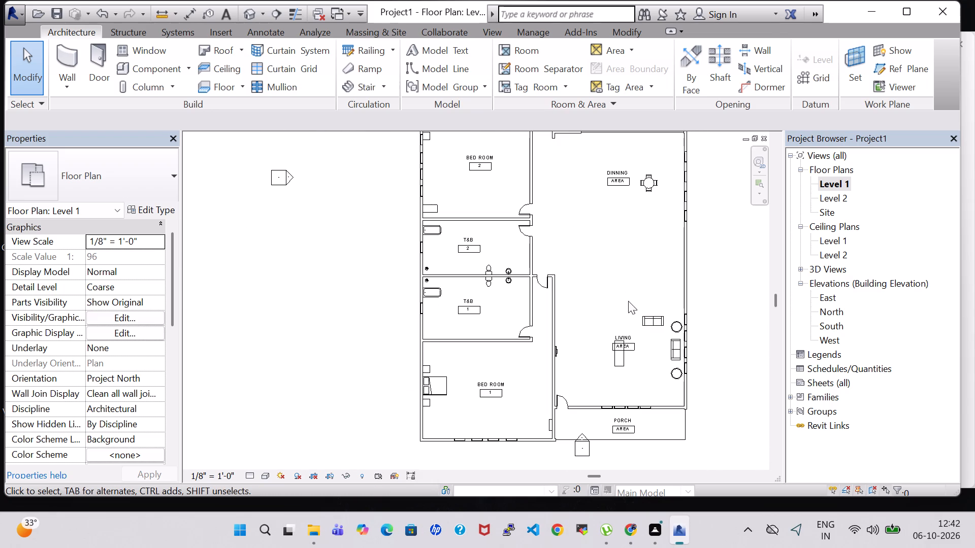
{"action": "left_click", "coordinate": [659, 325]}
{"action": "key", "text": "Left"}
{"action": "key", "text": "Left"}
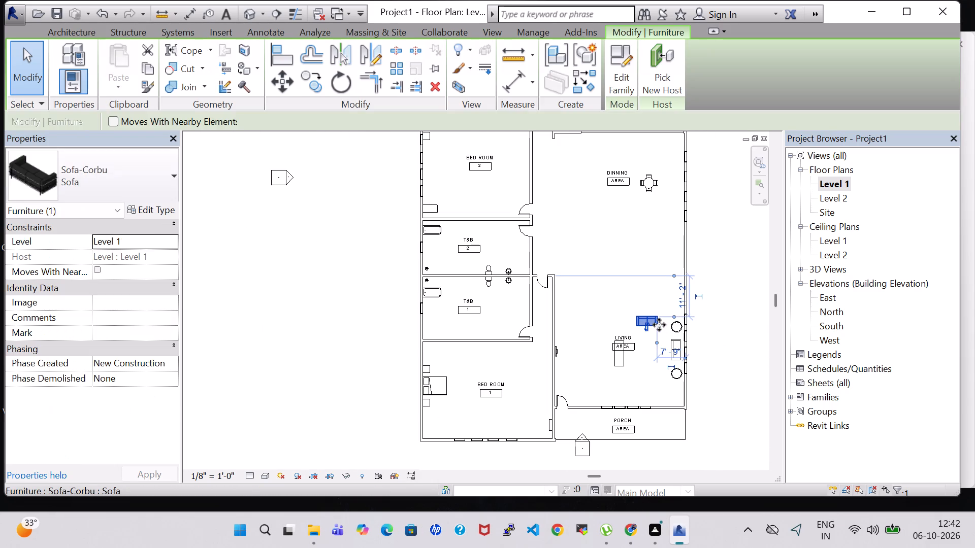
{"action": "key", "text": "Down"}
{"action": "key", "text": "Down"}
{"action": "key", "text": "Down"}
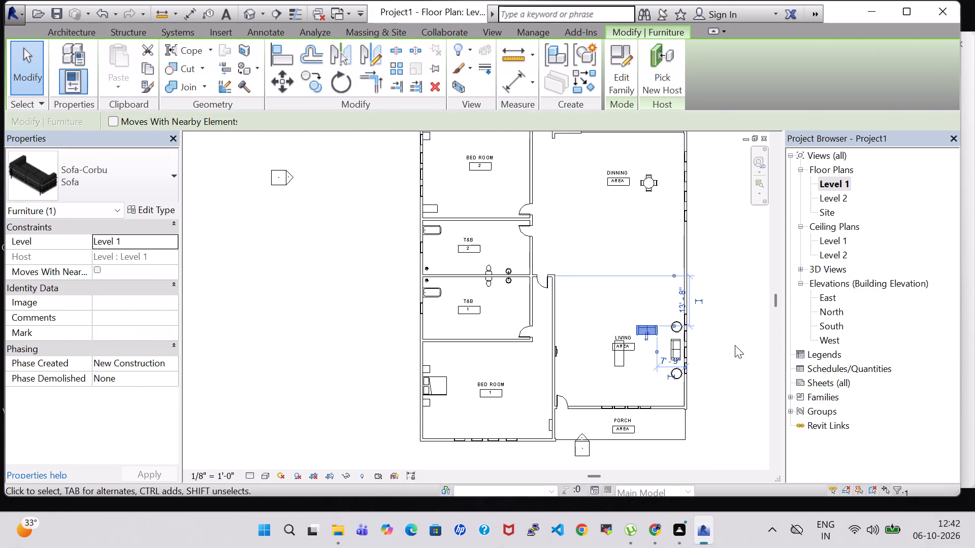
{"action": "left_click", "coordinate": [746, 364]}
{"action": "left_click", "coordinate": [657, 337]}
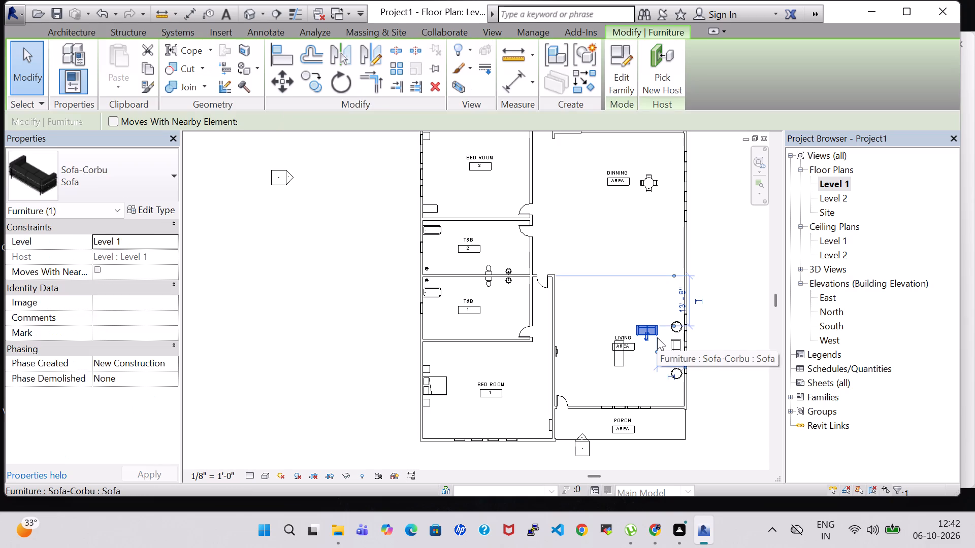
{"action": "key", "text": "Up"}
{"action": "key", "text": "Right"}
{"action": "key", "text": "Right"}
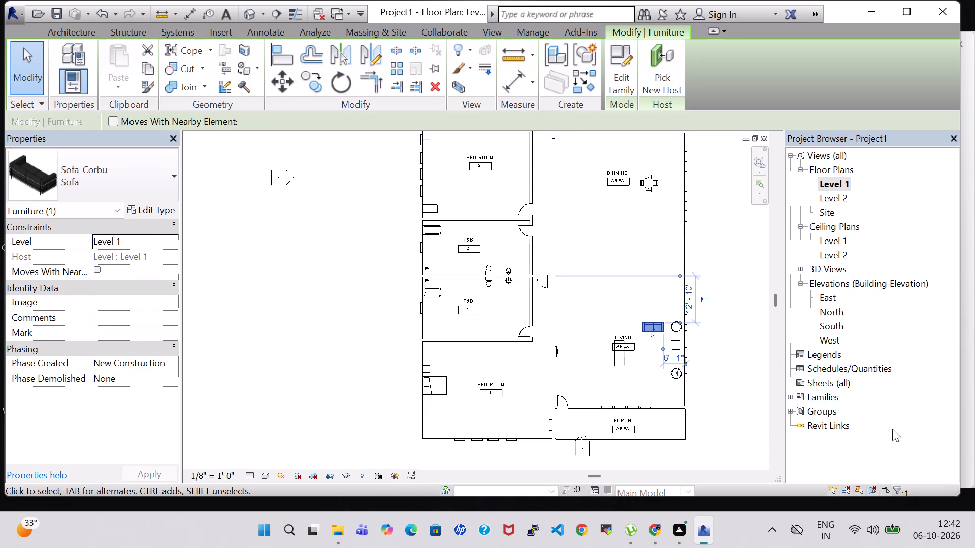
{"action": "left_click", "coordinate": [740, 326]}
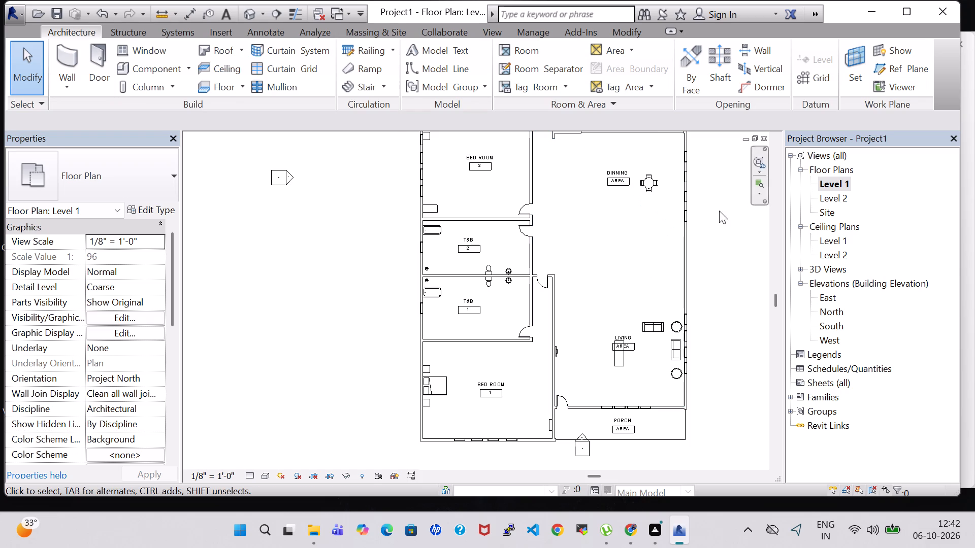
Load the Desk family from the Furniture folder's Tables subfolder, overwriting the existing version, then leave component placement.
{"action": "middle_click_drag", "start_coordinate": [719, 211], "coordinate": [705, 269]}
{"action": "left_click", "coordinate": [162, 69]}
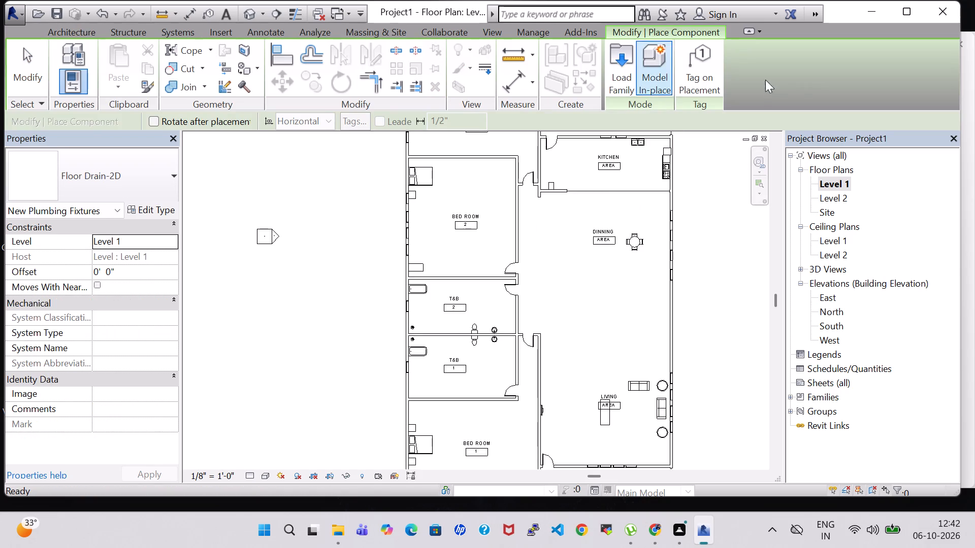
{"action": "left_click", "coordinate": [624, 62]}
{"action": "scroll", "coordinate": [513, 241], "scroll_direction": "down", "scroll_amount": 2}
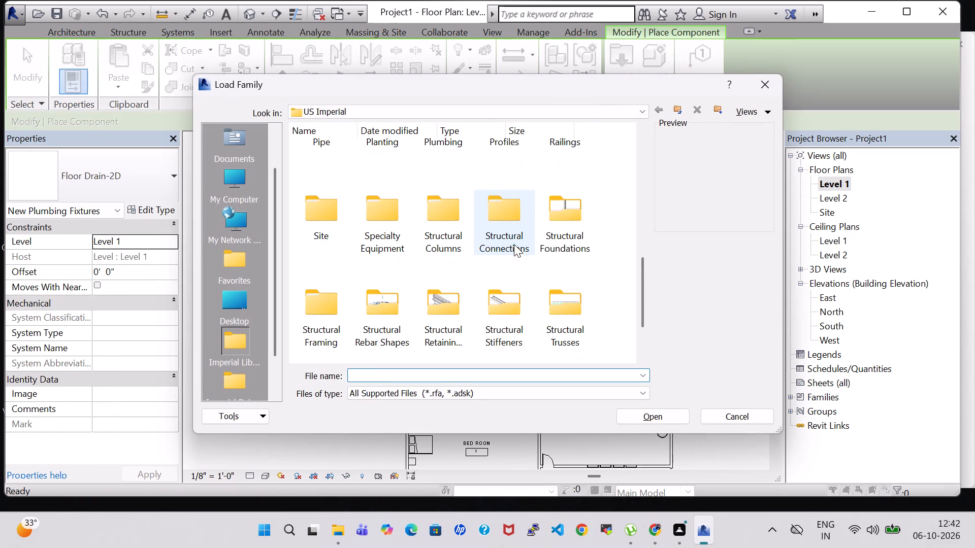
{"action": "scroll", "coordinate": [514, 244], "scroll_direction": "down", "scroll_amount": 4}
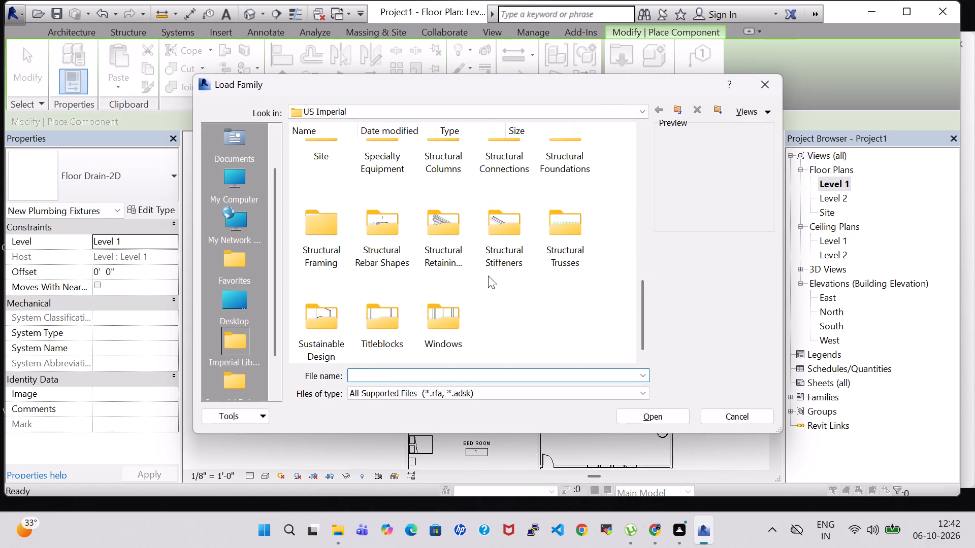
{"action": "scroll", "coordinate": [488, 276], "scroll_direction": "up", "scroll_amount": 1}
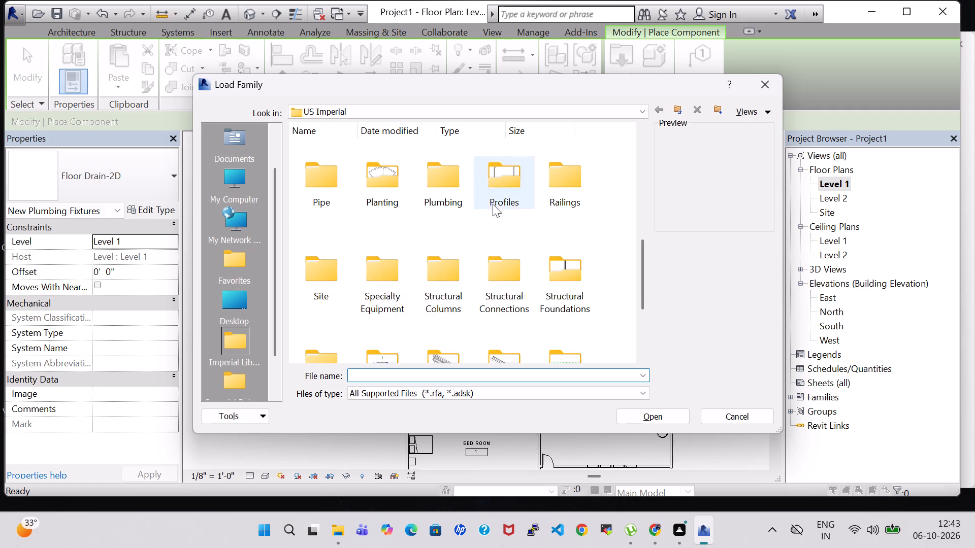
{"action": "scroll", "coordinate": [438, 198], "scroll_direction": "up", "scroll_amount": 1}
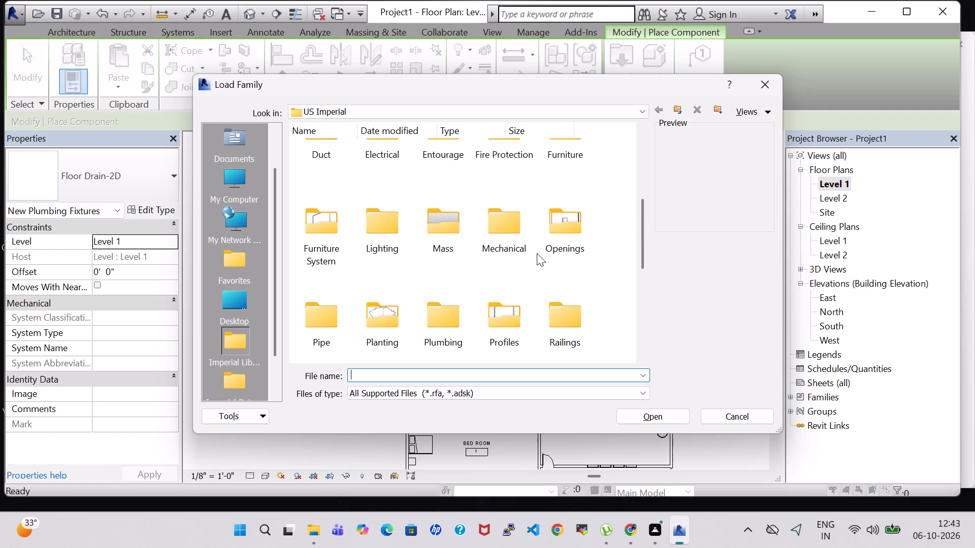
{"action": "scroll", "coordinate": [566, 229], "scroll_direction": "up", "scroll_amount": 1}
{"action": "double_click", "coordinate": [579, 268]}
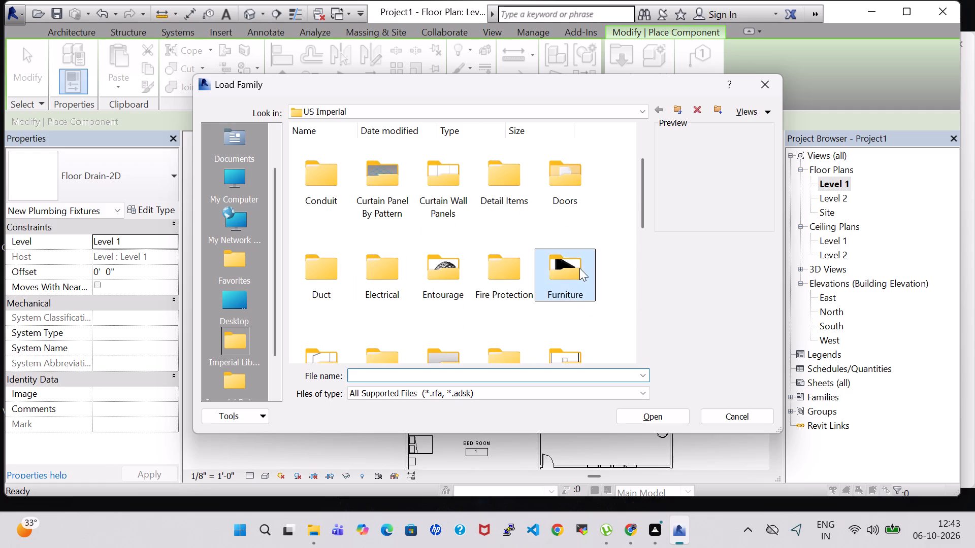
{"action": "double_click", "coordinate": [502, 167]}
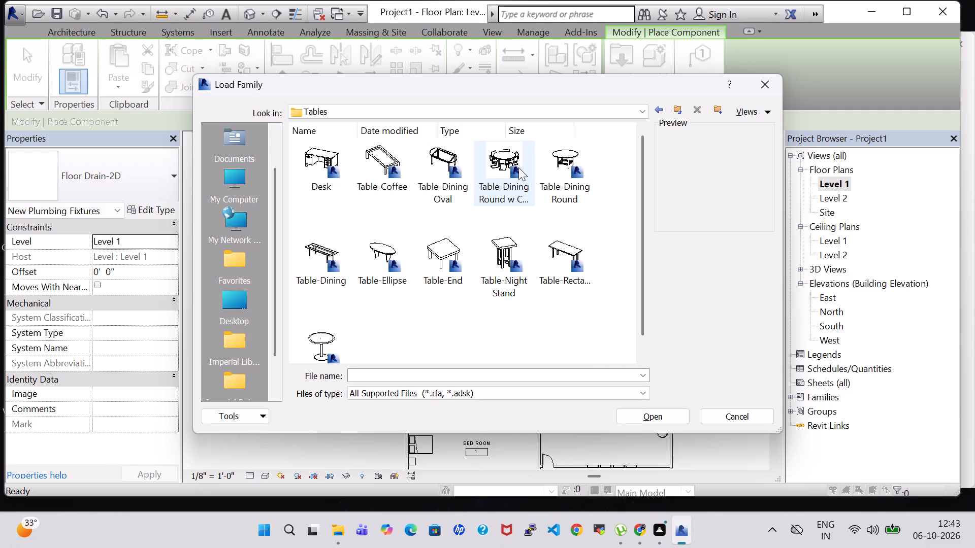
{"action": "left_click", "coordinate": [315, 155]}
{"action": "left_click", "coordinate": [647, 422]}
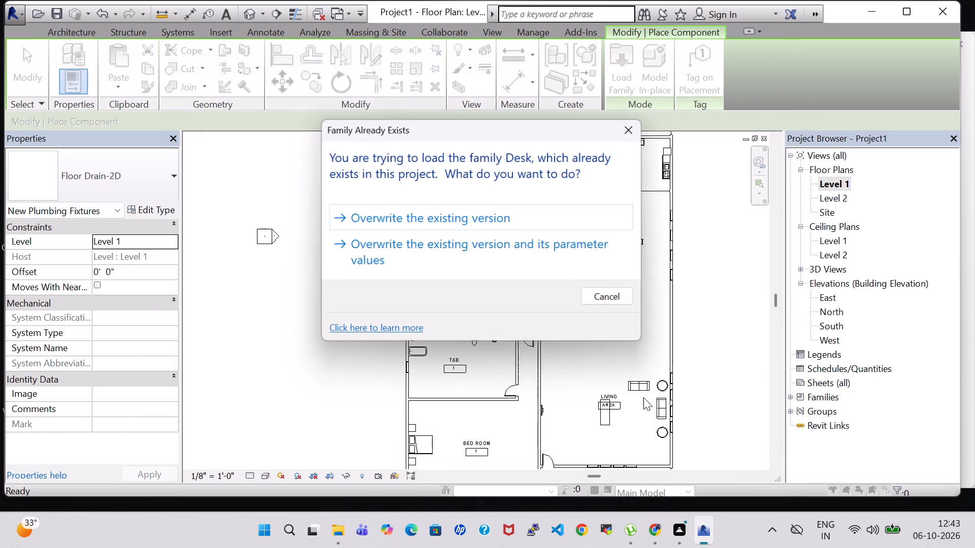
{"action": "left_click", "coordinate": [503, 221]}
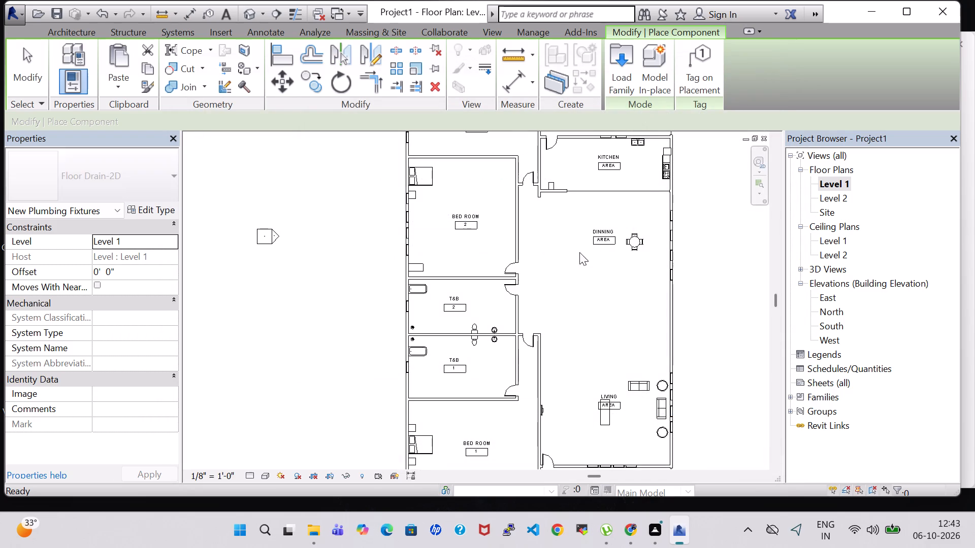
{"action": "scroll", "coordinate": [654, 319], "scroll_direction": "up", "scroll_amount": 2}
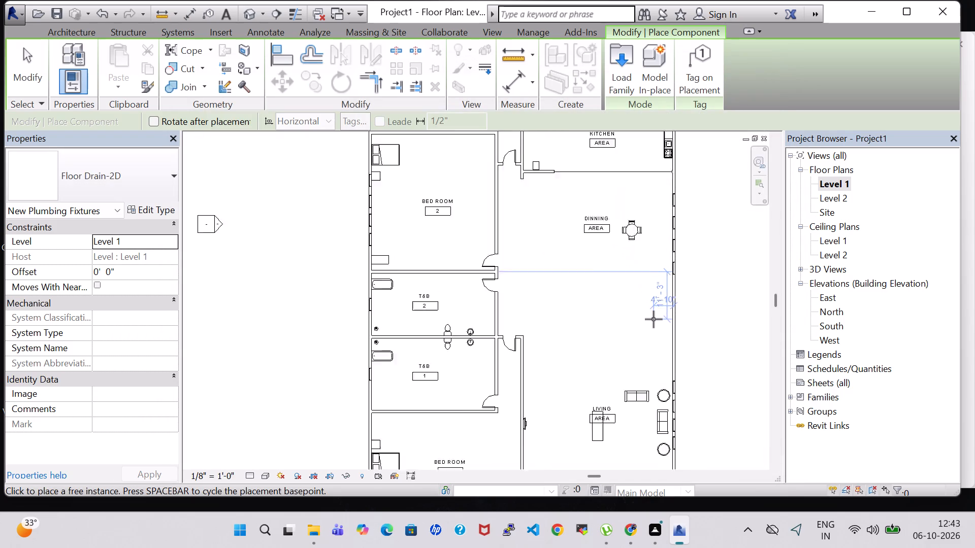
{"action": "scroll", "coordinate": [654, 319], "scroll_direction": "up", "scroll_amount": 4}
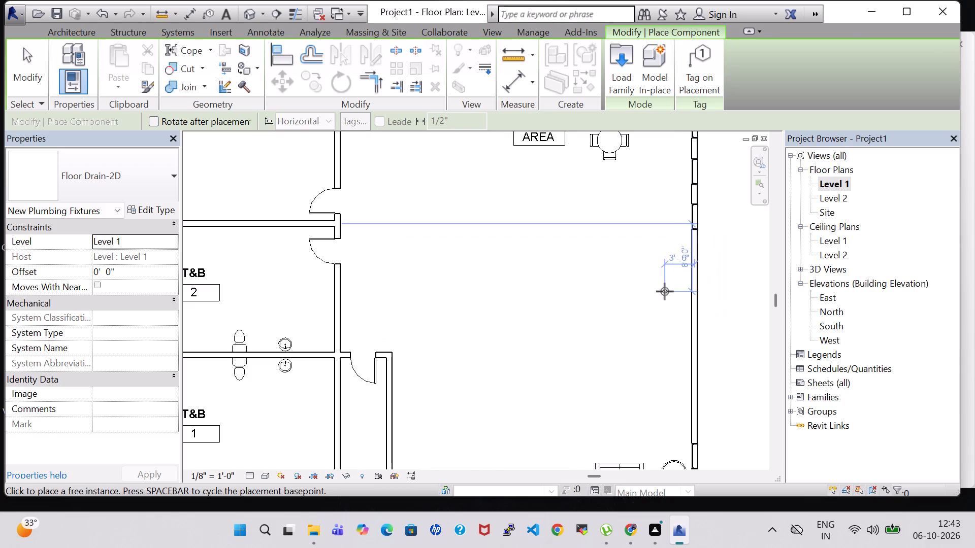
{"action": "key", "text": "Escape"}
{"action": "key", "text": "Escape"}
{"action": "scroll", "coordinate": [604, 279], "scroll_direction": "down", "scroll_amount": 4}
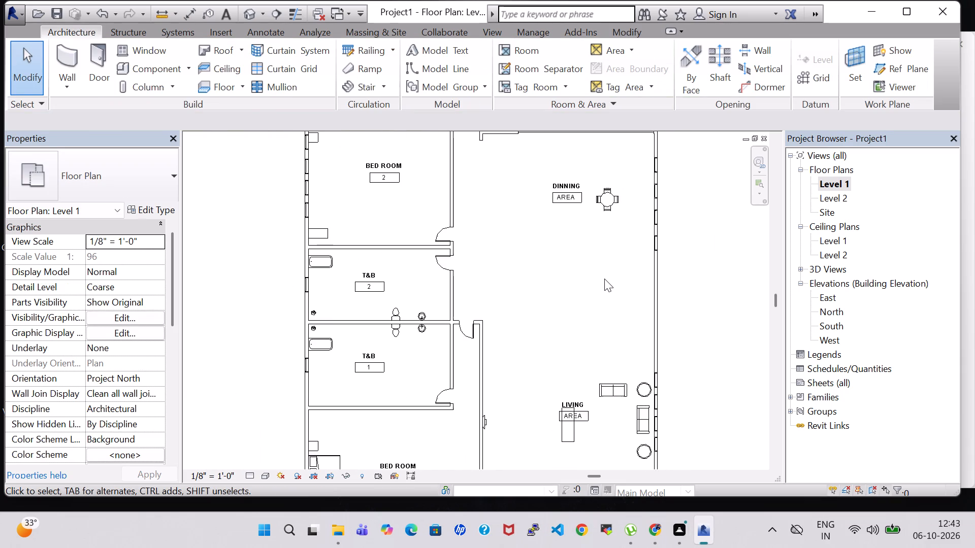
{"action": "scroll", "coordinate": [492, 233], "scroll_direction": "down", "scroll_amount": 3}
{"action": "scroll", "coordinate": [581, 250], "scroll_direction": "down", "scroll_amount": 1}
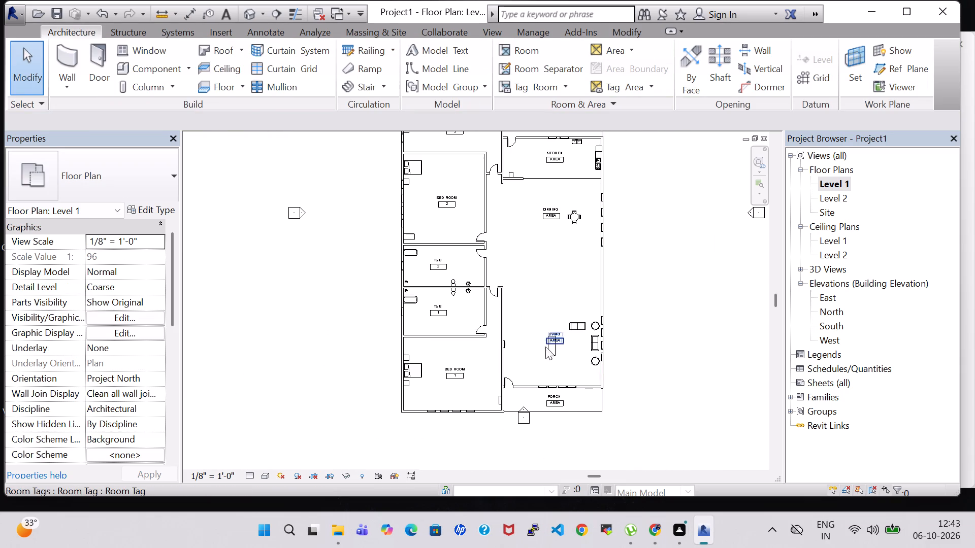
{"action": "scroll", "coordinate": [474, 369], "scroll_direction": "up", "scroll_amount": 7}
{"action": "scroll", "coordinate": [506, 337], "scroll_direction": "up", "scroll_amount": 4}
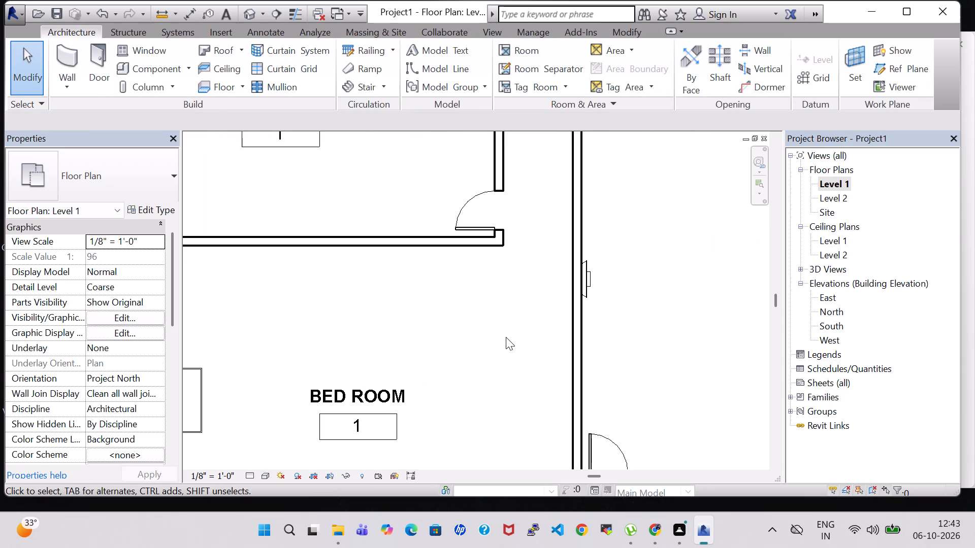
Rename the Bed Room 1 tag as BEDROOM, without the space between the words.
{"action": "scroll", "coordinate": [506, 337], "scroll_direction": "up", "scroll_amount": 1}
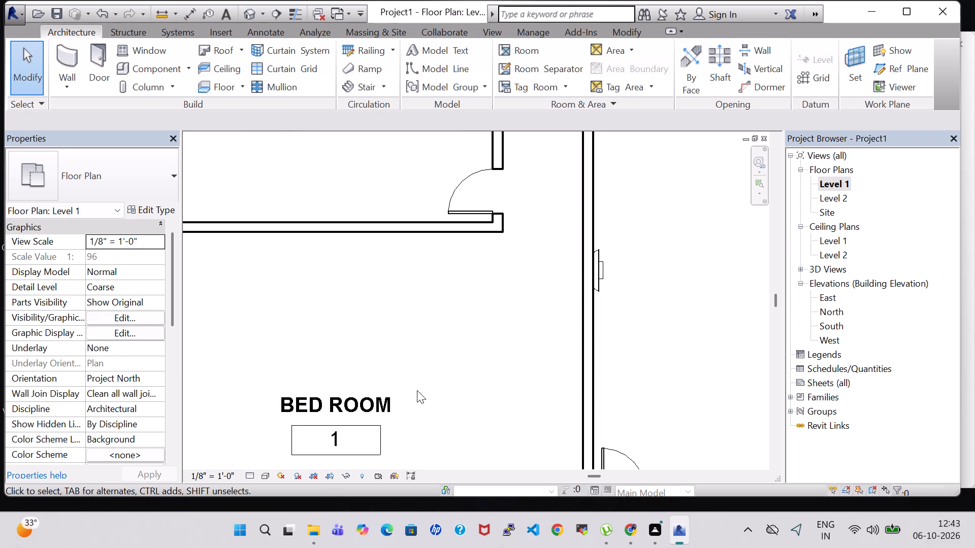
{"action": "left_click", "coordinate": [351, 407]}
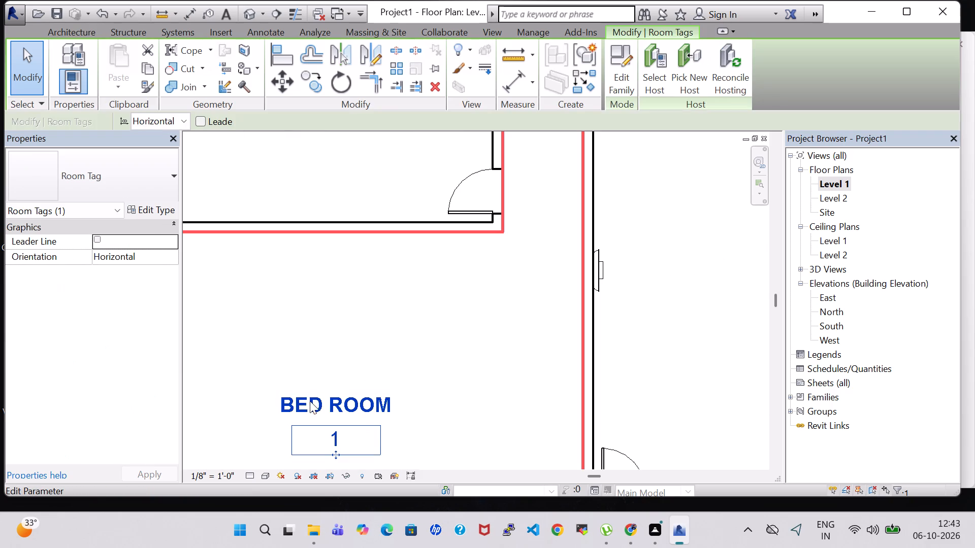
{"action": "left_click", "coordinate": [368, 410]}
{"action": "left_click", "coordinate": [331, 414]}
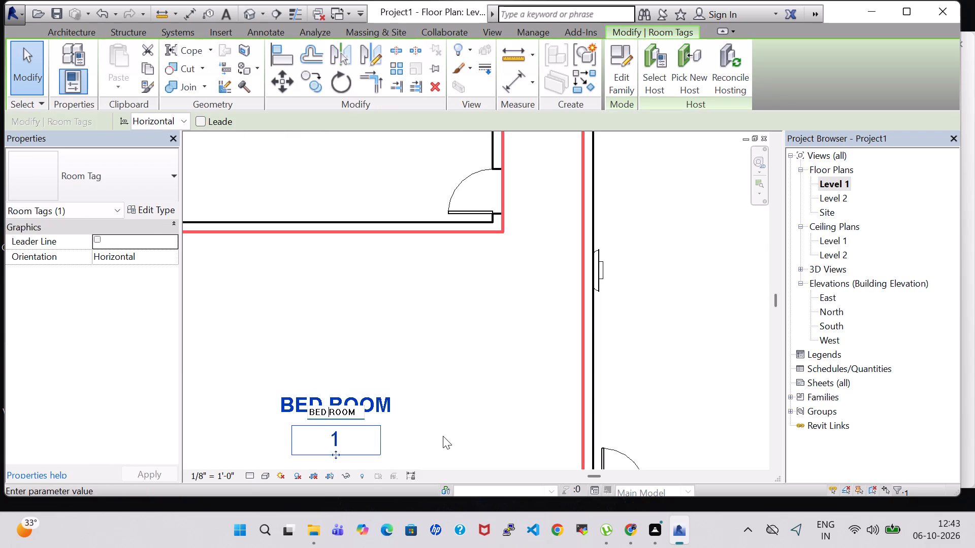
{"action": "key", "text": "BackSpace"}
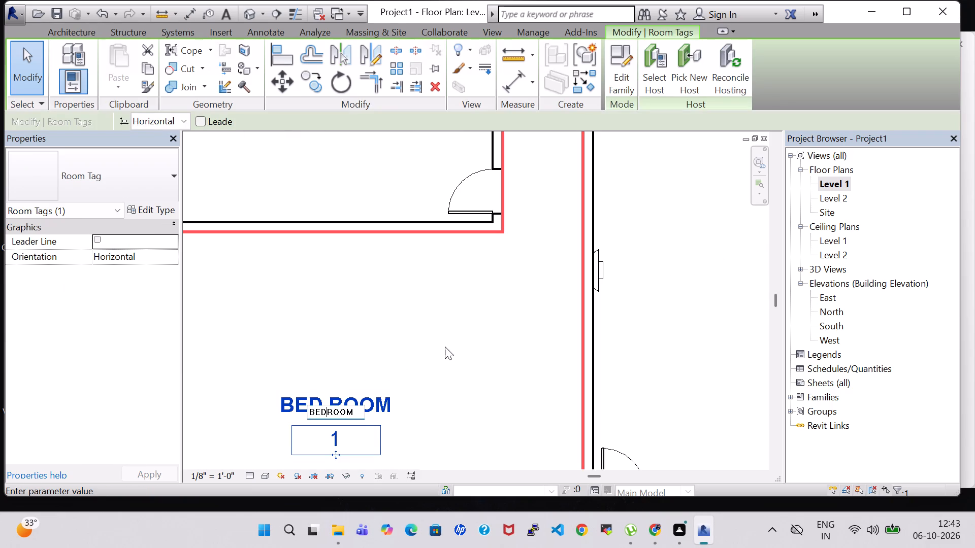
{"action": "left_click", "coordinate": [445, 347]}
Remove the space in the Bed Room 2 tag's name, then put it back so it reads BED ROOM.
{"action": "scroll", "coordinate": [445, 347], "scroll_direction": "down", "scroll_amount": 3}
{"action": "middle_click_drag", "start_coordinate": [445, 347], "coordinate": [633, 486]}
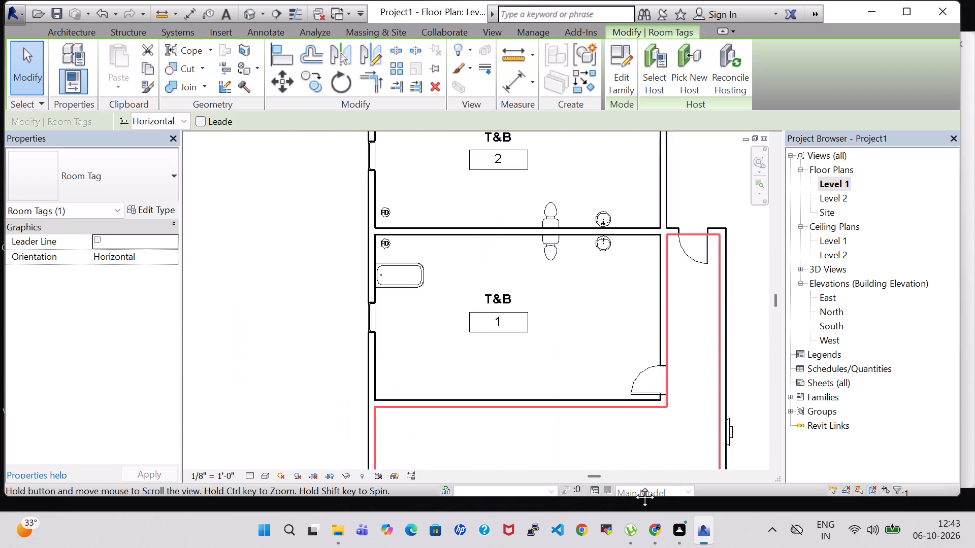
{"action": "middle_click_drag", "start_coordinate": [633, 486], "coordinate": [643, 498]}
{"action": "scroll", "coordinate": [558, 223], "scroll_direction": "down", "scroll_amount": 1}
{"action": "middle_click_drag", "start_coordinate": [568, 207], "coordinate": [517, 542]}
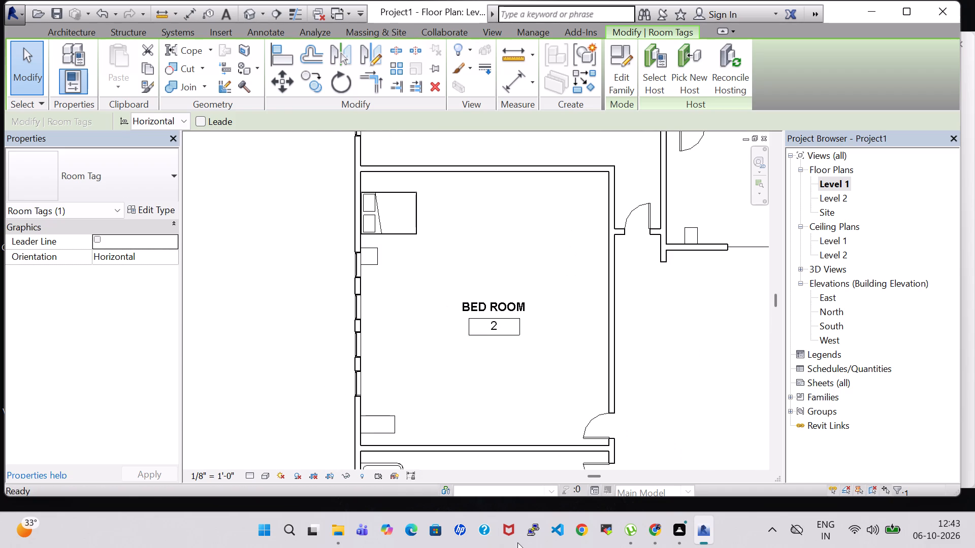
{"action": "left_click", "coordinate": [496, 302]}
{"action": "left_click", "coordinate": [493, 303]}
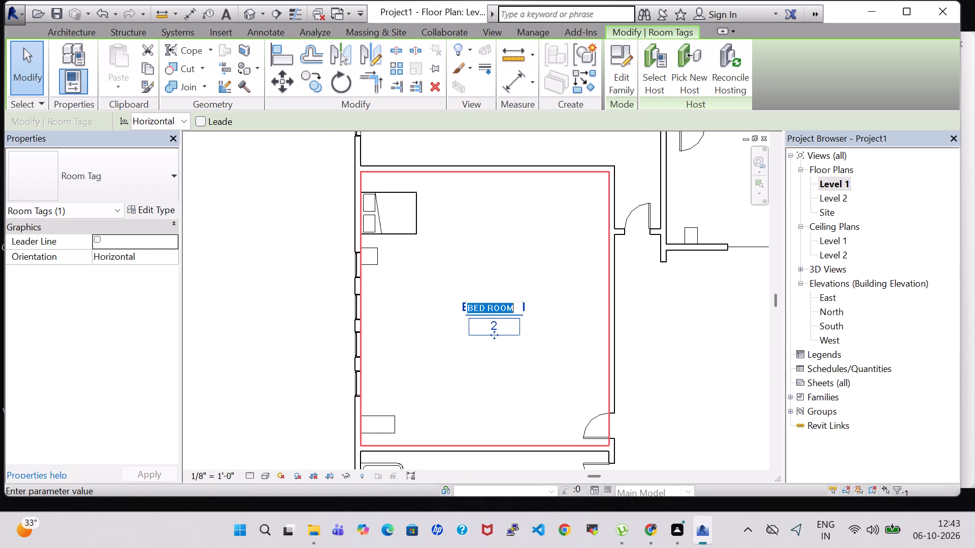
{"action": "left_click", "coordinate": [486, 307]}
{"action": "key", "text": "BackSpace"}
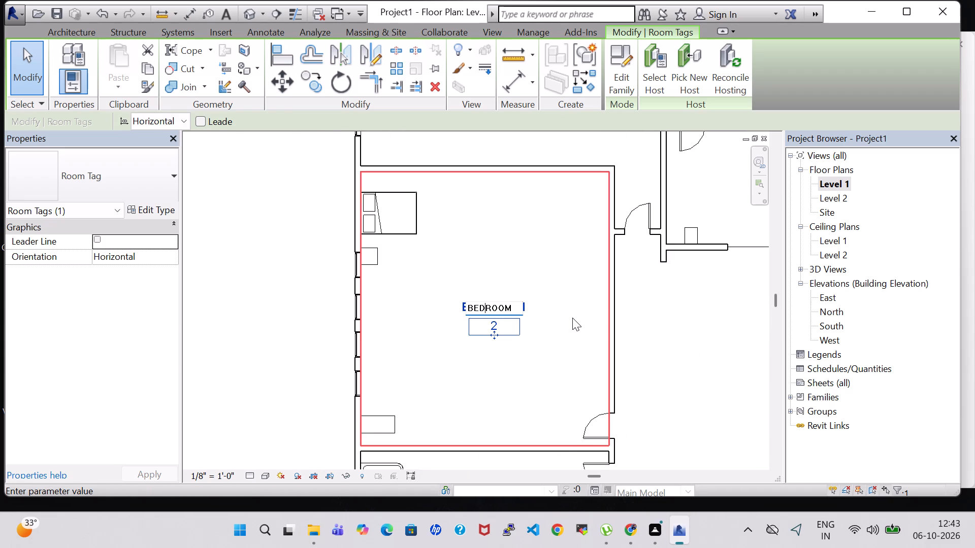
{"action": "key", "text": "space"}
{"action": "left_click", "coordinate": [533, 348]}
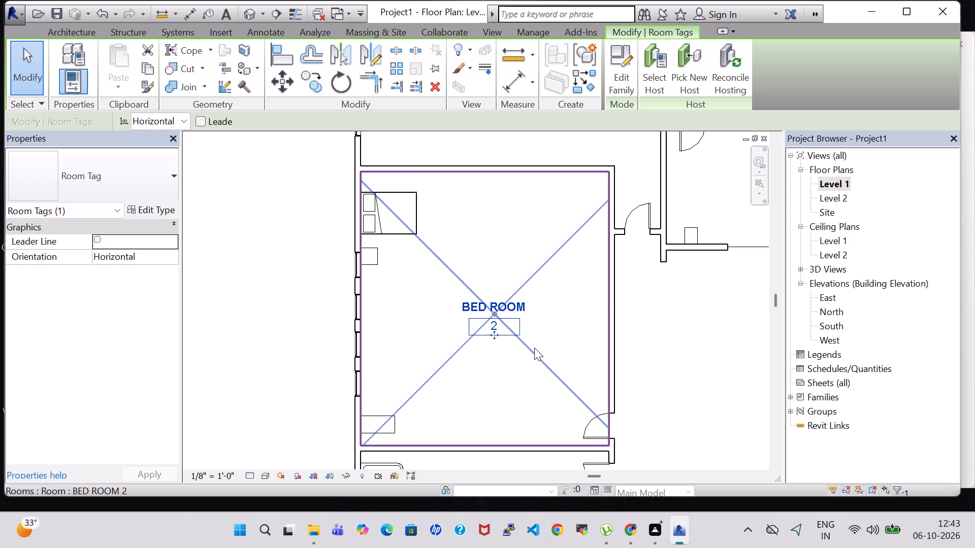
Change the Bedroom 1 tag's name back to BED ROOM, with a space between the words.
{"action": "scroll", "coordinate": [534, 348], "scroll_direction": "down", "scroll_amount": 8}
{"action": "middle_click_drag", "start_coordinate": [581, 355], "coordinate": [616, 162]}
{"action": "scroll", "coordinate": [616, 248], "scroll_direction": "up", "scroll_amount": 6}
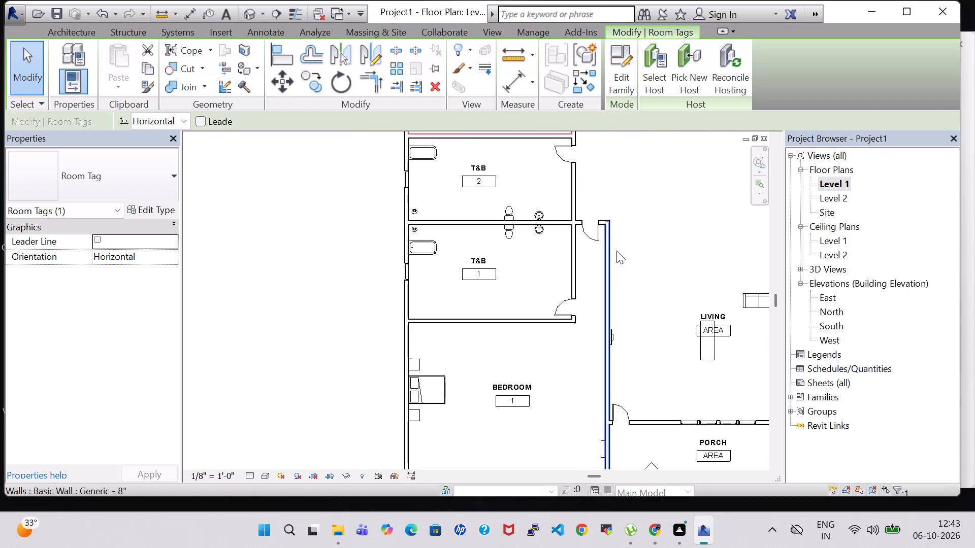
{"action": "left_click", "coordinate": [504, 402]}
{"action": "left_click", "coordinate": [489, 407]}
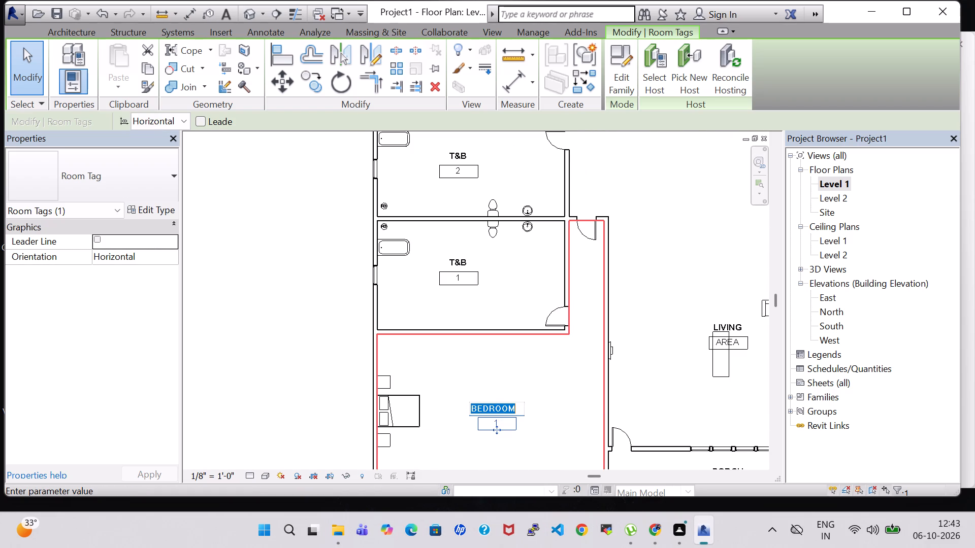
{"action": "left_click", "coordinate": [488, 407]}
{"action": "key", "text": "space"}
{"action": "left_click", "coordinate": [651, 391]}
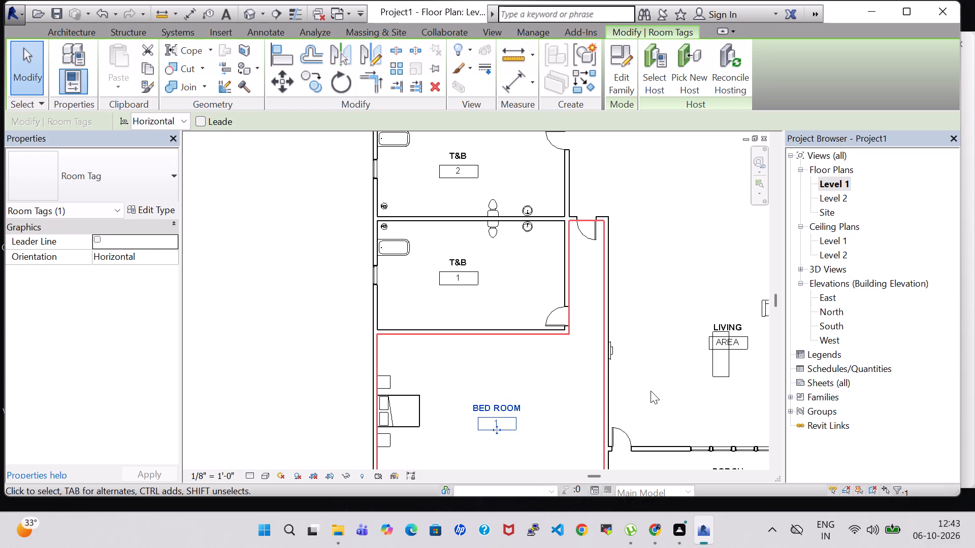
Review the room tags and furniture across the whole Level 1 floor plan, from the porch up to the dirty kitchen.
{"action": "scroll", "coordinate": [644, 391], "scroll_direction": "down", "scroll_amount": 2}
{"action": "scroll", "coordinate": [707, 416], "scroll_direction": "down", "scroll_amount": 1}
{"action": "middle_click_drag", "start_coordinate": [699, 415], "coordinate": [597, 358]}
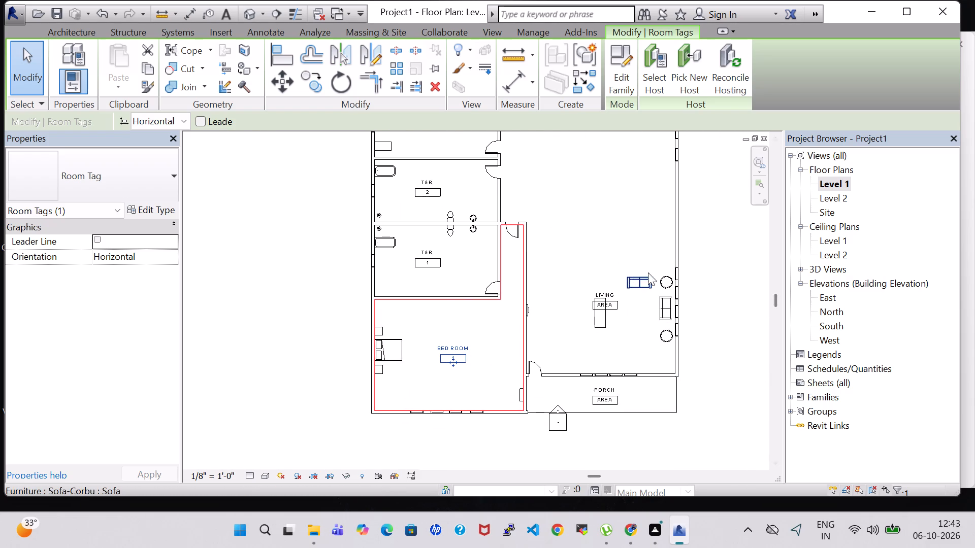
{"action": "middle_click_drag", "start_coordinate": [720, 258], "coordinate": [710, 338]}
{"action": "middle_click_drag", "start_coordinate": [716, 328], "coordinate": [716, 337]}
{"action": "scroll", "coordinate": [716, 328], "scroll_direction": "down", "scroll_amount": 1}
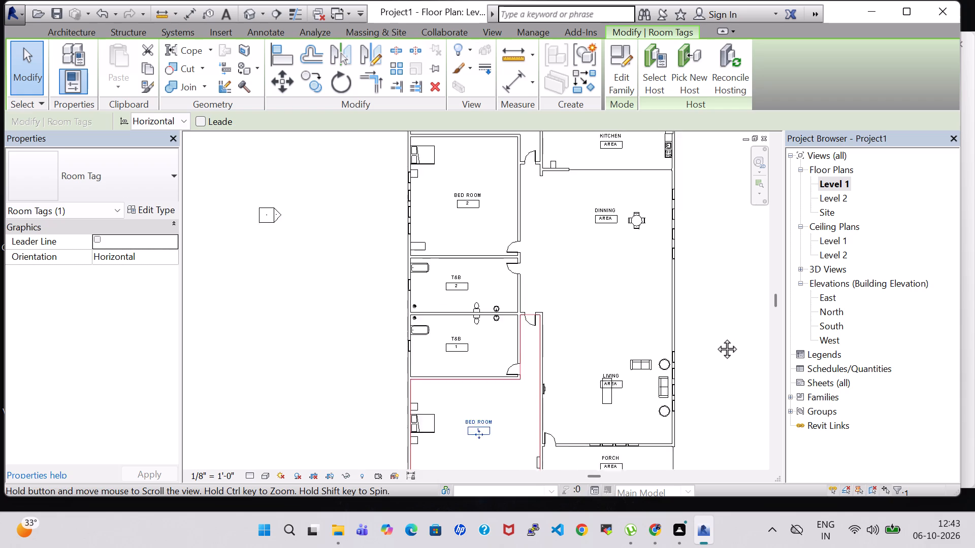
{"action": "middle_click_drag", "start_coordinate": [716, 337], "coordinate": [725, 415]}
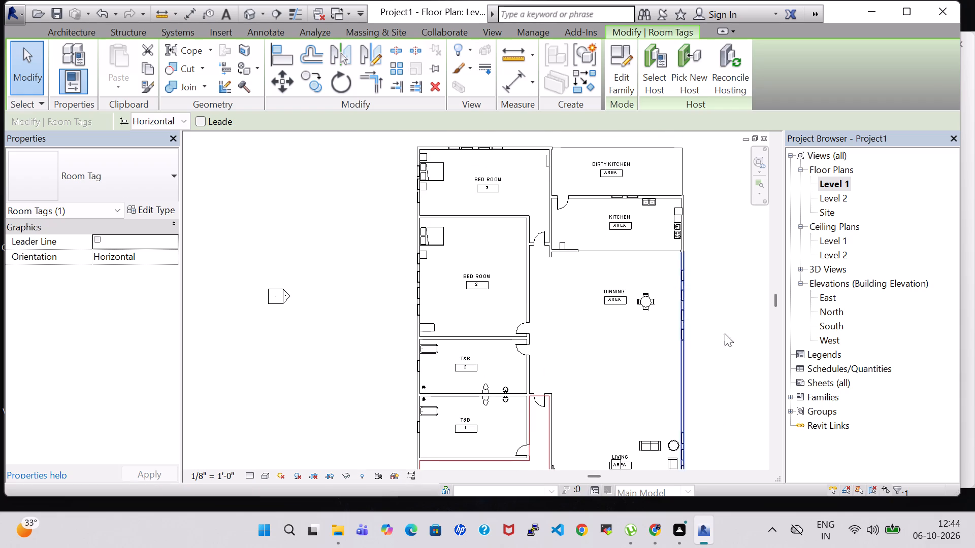
{"action": "left_click", "coordinate": [726, 318]}
{"action": "scroll", "coordinate": [726, 318], "scroll_direction": "down", "scroll_amount": 1}
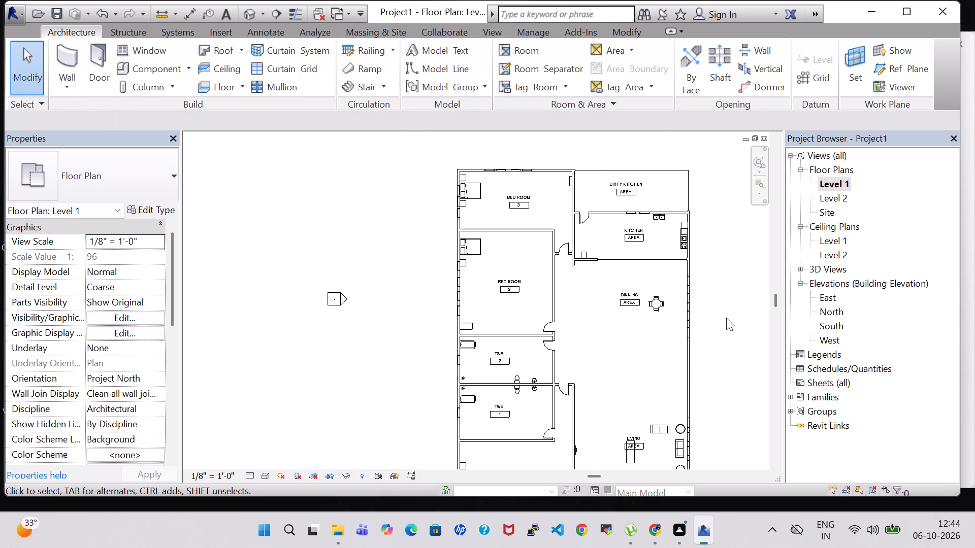
{"action": "scroll", "coordinate": [726, 318], "scroll_direction": "up", "scroll_amount": 1}
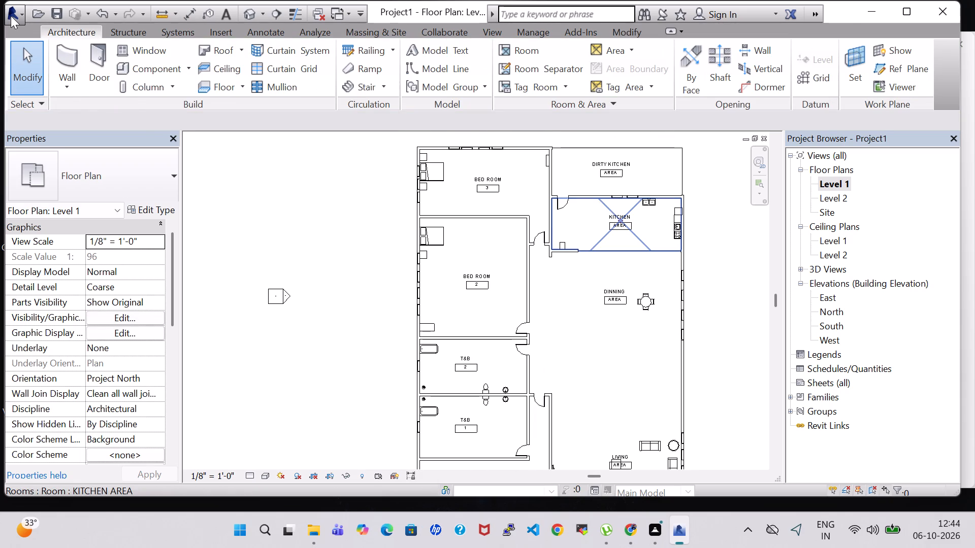
Save the project as Project2 in the work folder on the Desktop.
{"action": "left_click", "coordinate": [11, 16]}
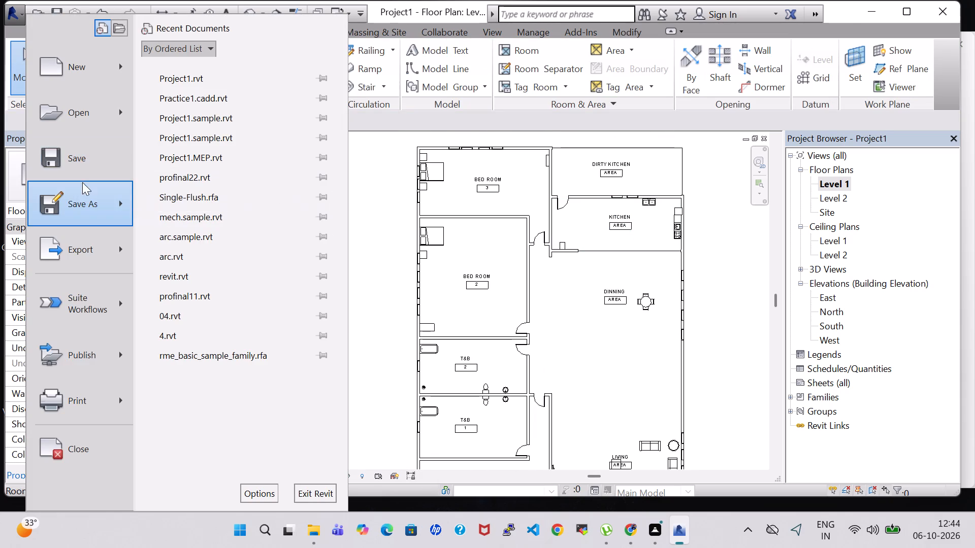
{"action": "left_click", "coordinate": [82, 165]}
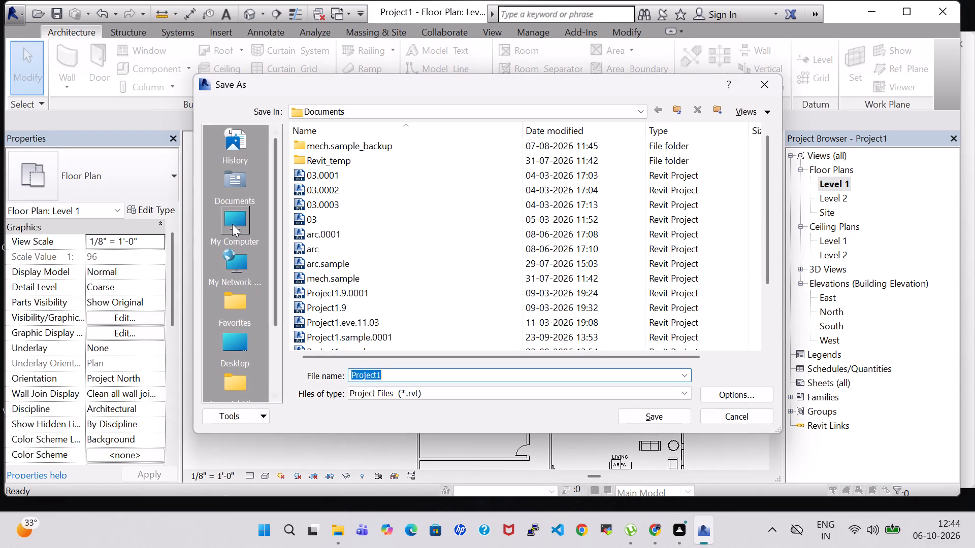
{"action": "scroll", "coordinate": [240, 241], "scroll_direction": "down", "scroll_amount": 1}
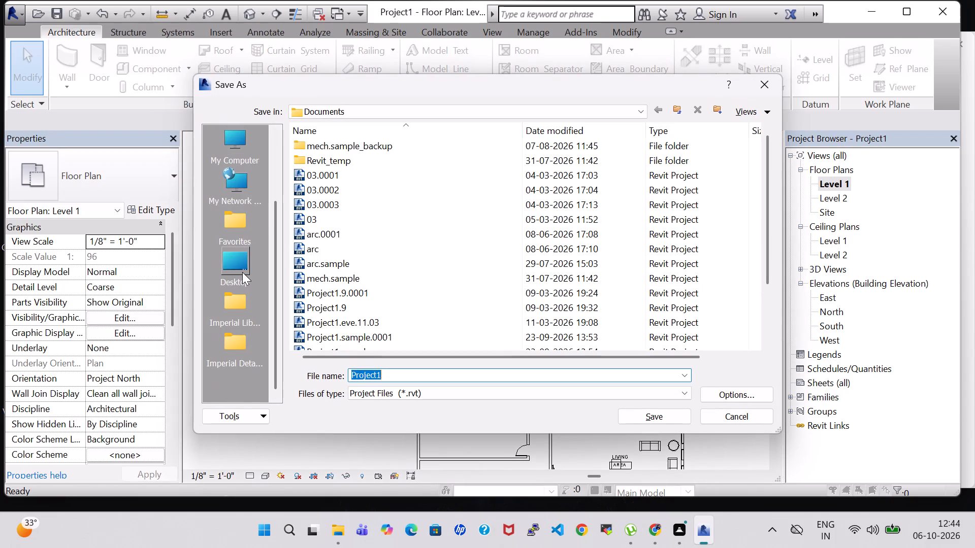
{"action": "double_click", "coordinate": [242, 272]}
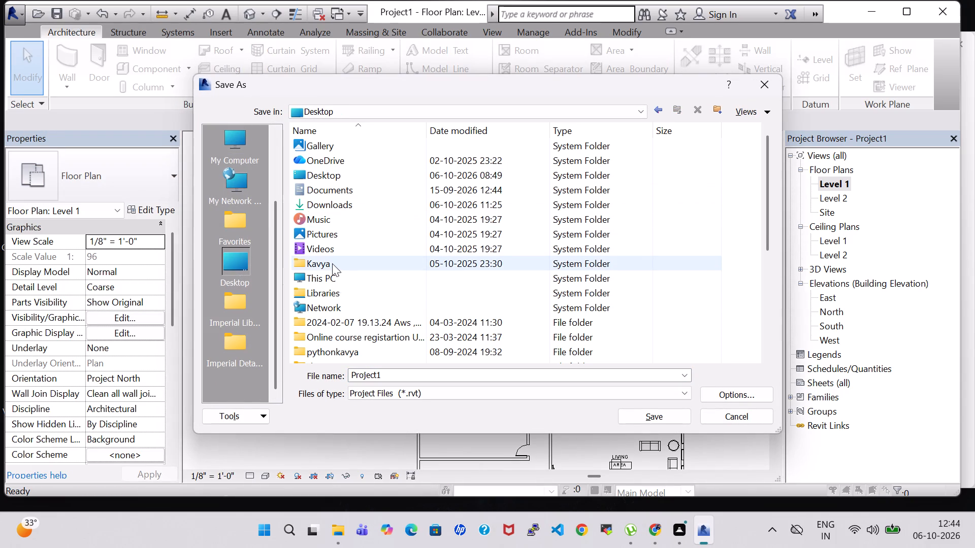
{"action": "scroll", "coordinate": [332, 262], "scroll_direction": "down", "scroll_amount": 2}
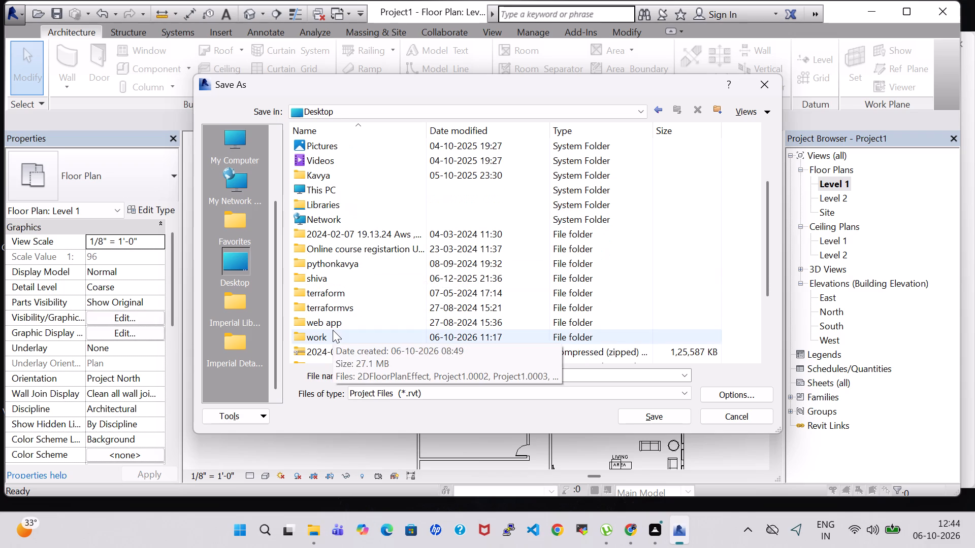
{"action": "double_click", "coordinate": [333, 331]}
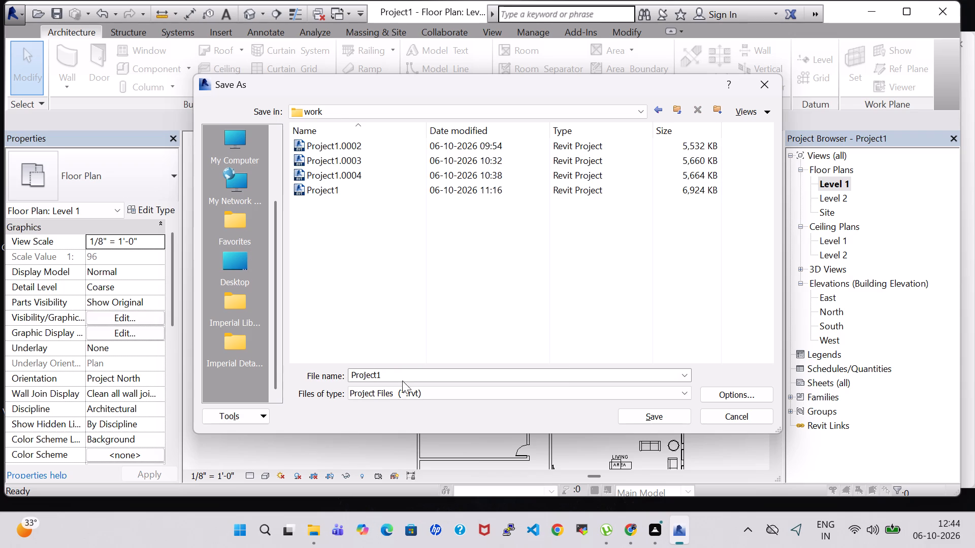
{"action": "left_click", "coordinate": [402, 374]}
{"action": "left_click", "coordinate": [402, 374]}
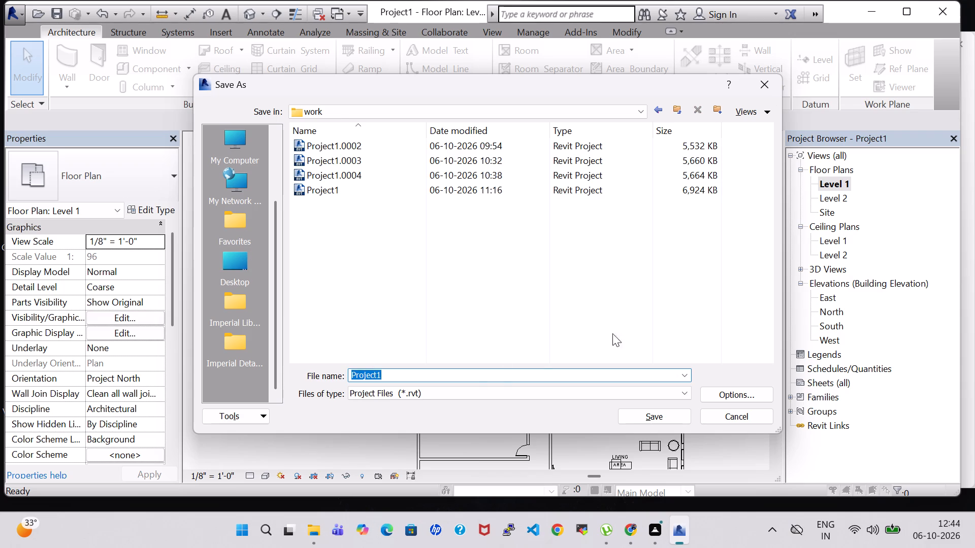
{"action": "left_click", "coordinate": [404, 380]}
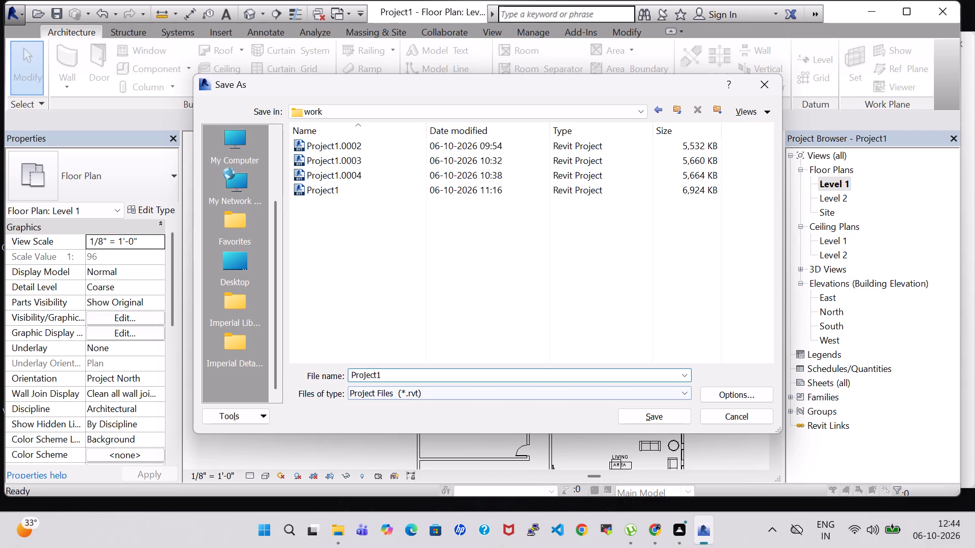
{"action": "left_click", "coordinate": [404, 380]}
{"action": "key", "text": "BackSpace"}
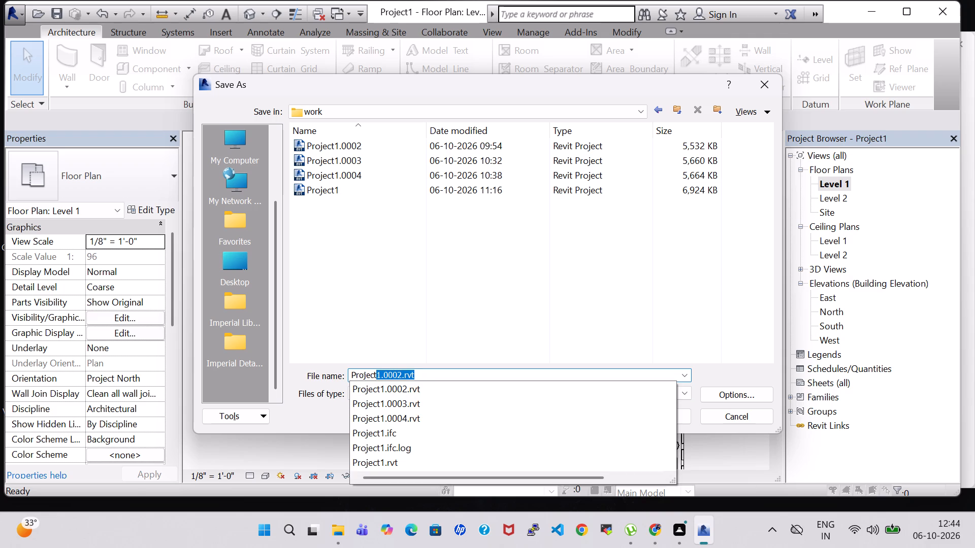
{"action": "key", "text": "2"}
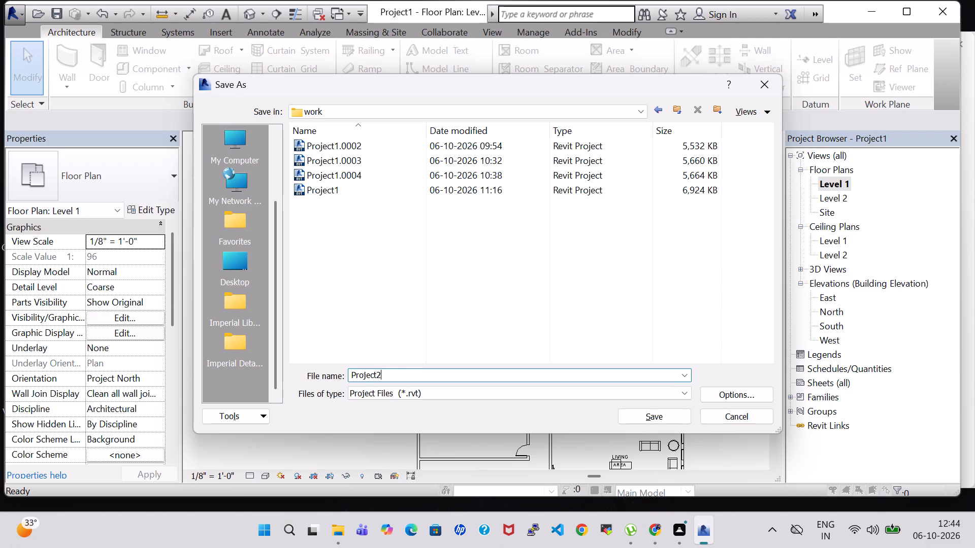
{"action": "left_click", "coordinate": [667, 419]}
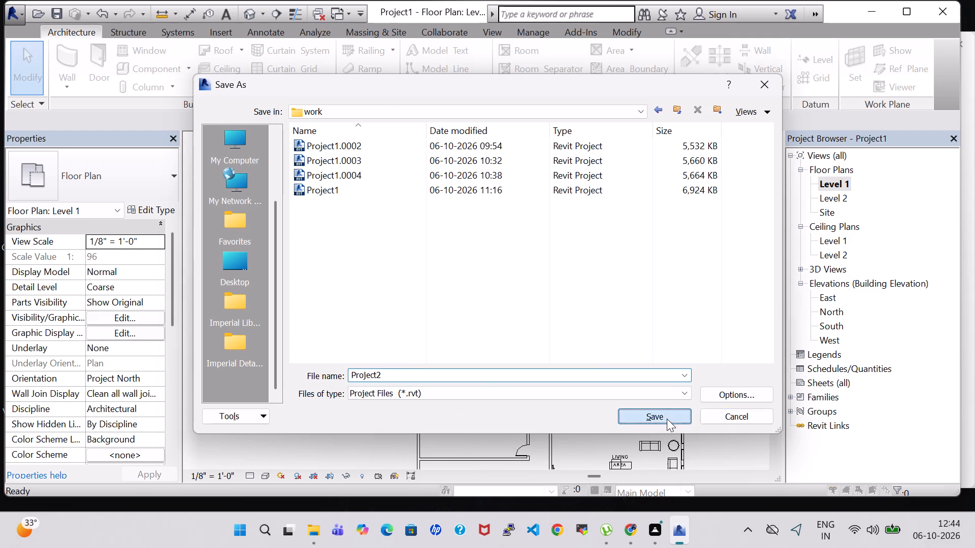
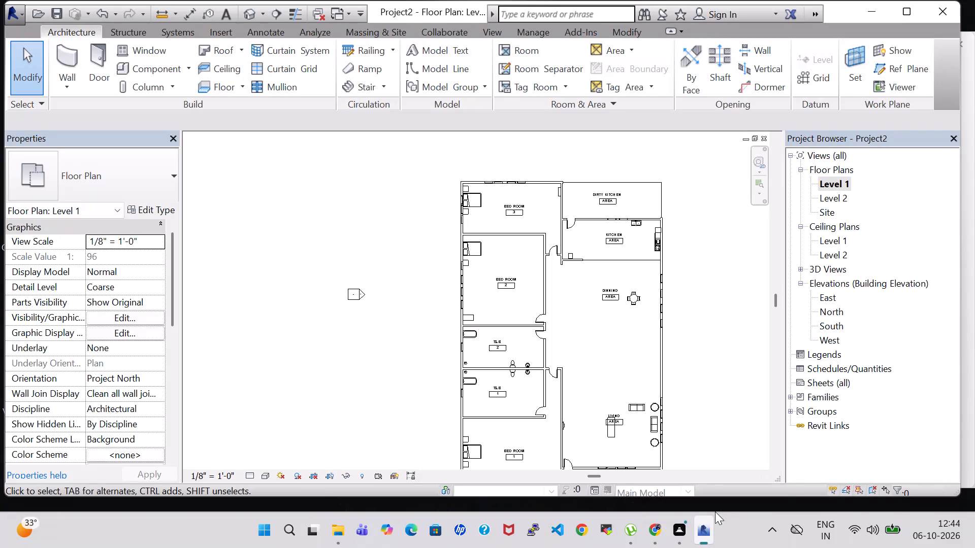
Look over the saved Level 1 plan's rooms, tags and furniture, from the dirty kitchen down to the living area and porch.
{"action": "scroll", "coordinate": [673, 269], "scroll_direction": "up", "scroll_amount": 1}
{"action": "middle_click_drag", "start_coordinate": [673, 269], "coordinate": [667, 267]}
{"action": "scroll", "coordinate": [636, 259], "scroll_direction": "up", "scroll_amount": 2}
{"action": "middle_click_drag", "start_coordinate": [685, 246], "coordinate": [571, 254]}
{"action": "scroll", "coordinate": [436, 248], "scroll_direction": "up", "scroll_amount": 1}
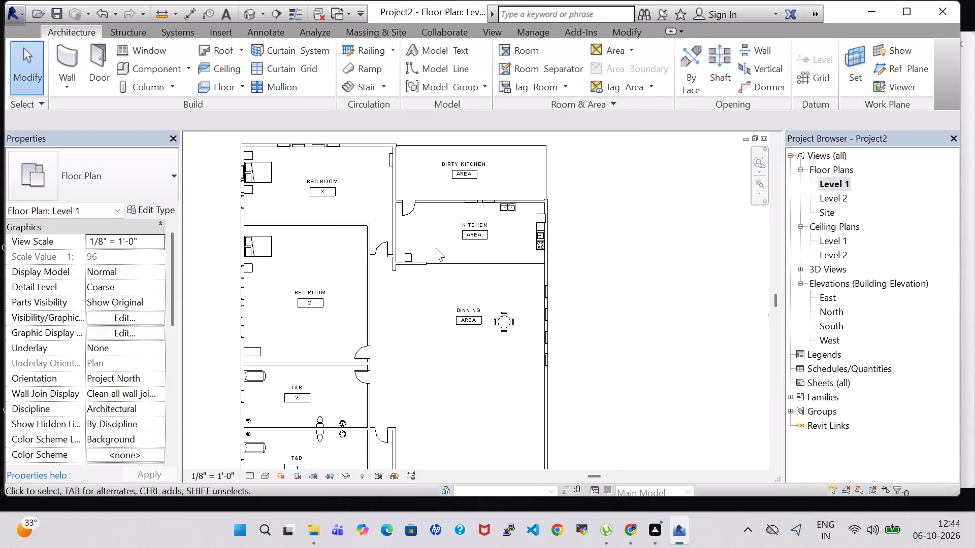
{"action": "scroll", "coordinate": [436, 248], "scroll_direction": "up", "scroll_amount": 3}
{"action": "scroll", "coordinate": [551, 270], "scroll_direction": "down", "scroll_amount": 4}
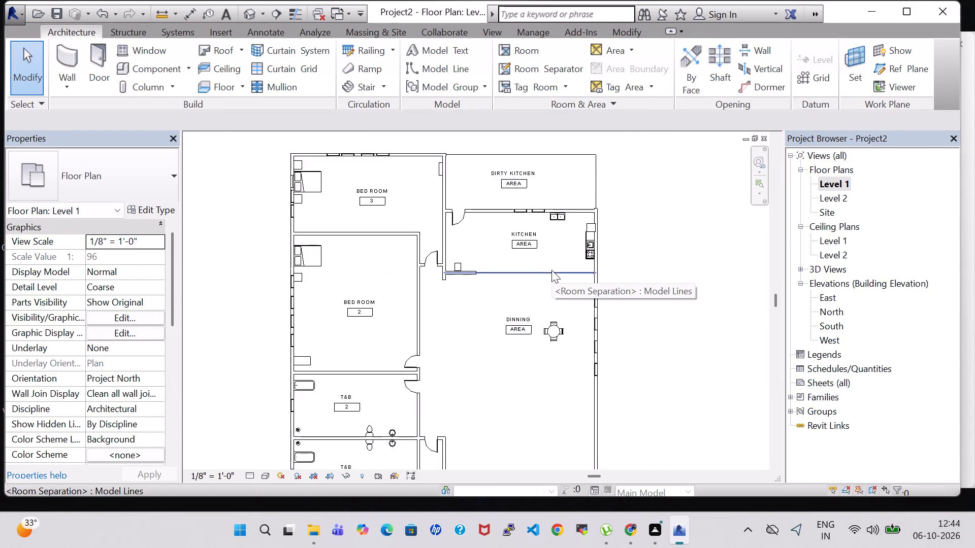
{"action": "scroll", "coordinate": [735, 299], "scroll_direction": "down", "scroll_amount": 4}
{"action": "middle_click_drag", "start_coordinate": [721, 265], "coordinate": [680, 247]}
{"action": "scroll", "coordinate": [670, 230], "scroll_direction": "up", "scroll_amount": 3}
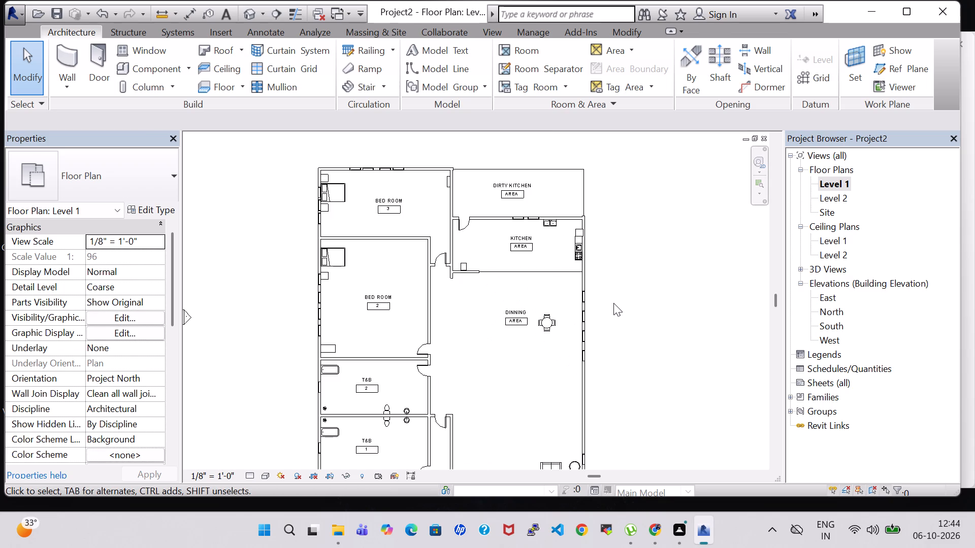
{"action": "scroll", "coordinate": [614, 303], "scroll_direction": "down", "scroll_amount": 1}
{"action": "middle_click_drag", "start_coordinate": [614, 303], "coordinate": [638, 207]}
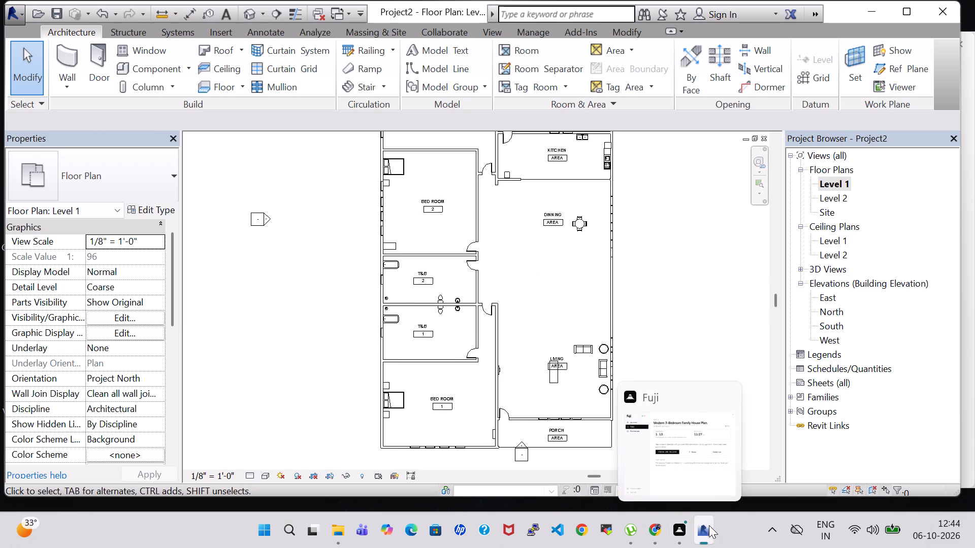
{"action": "left_click", "coordinate": [533, 295]}
{"action": "scroll", "coordinate": [533, 295], "scroll_direction": "up", "scroll_amount": 3}
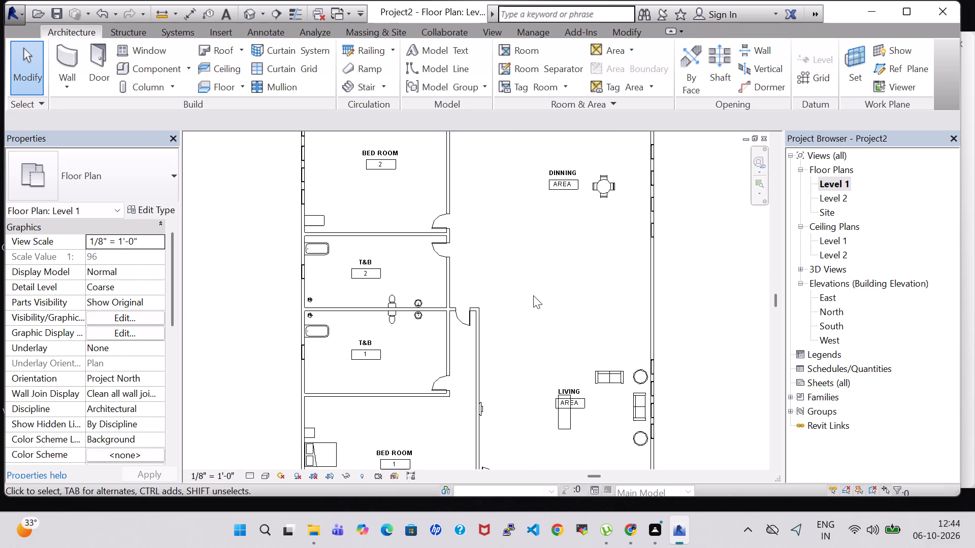
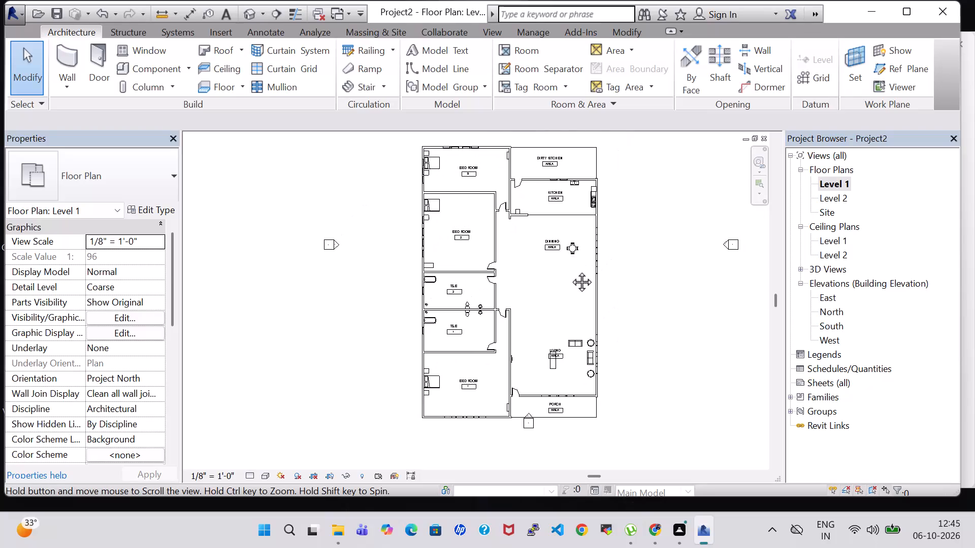
Nudge the 36" round dining table with chairs slightly up toward the kitchen and right toward the windowed outer wall.
{"action": "scroll", "coordinate": [465, 255], "scroll_direction": "up", "scroll_amount": 3}
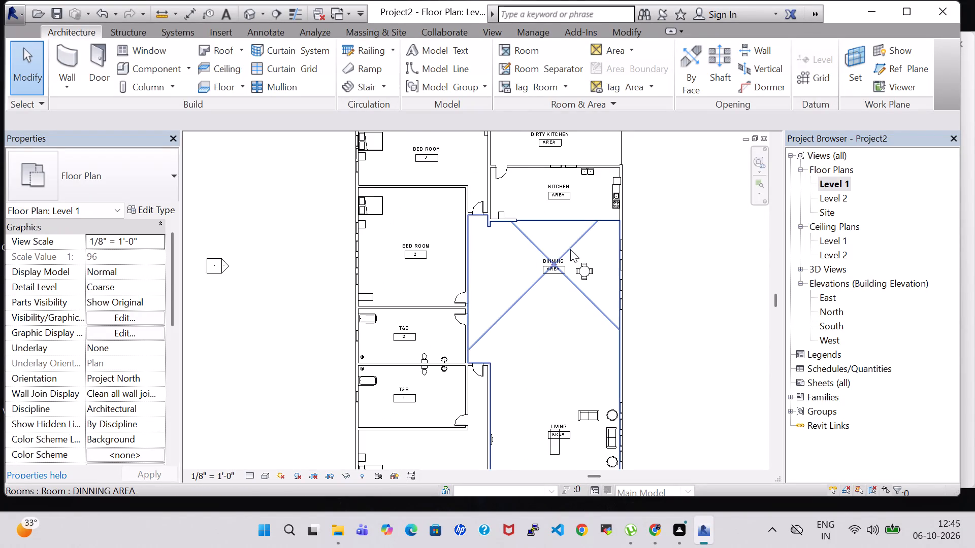
{"action": "scroll", "coordinate": [671, 254], "scroll_direction": "down", "scroll_amount": 2}
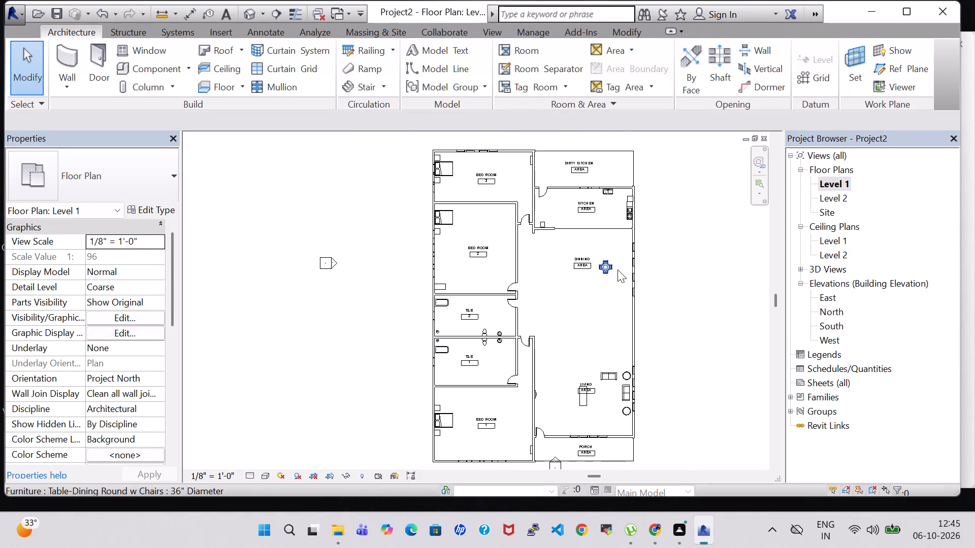
{"action": "left_click", "coordinate": [617, 269]}
{"action": "key", "text": "Up"}
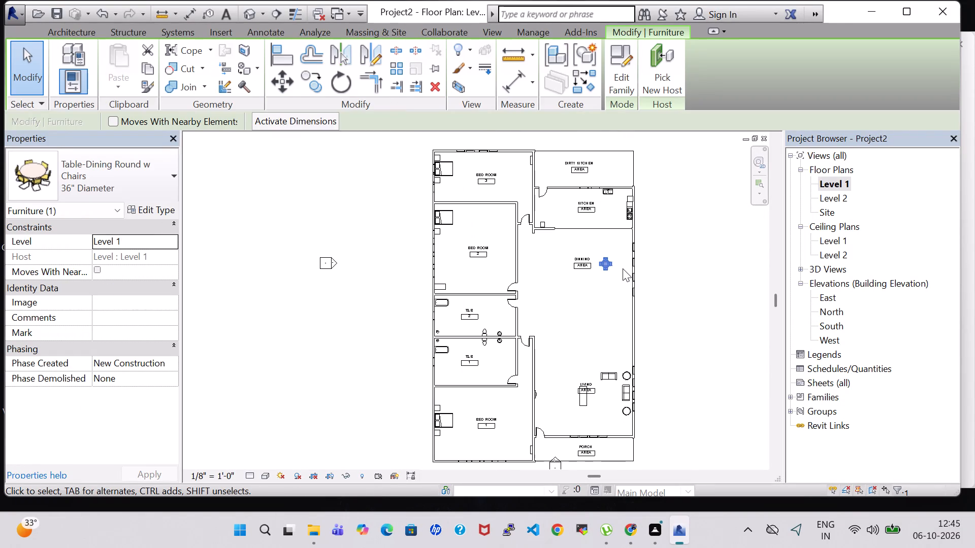
{"action": "key", "text": "Down"}
{"action": "key", "text": "Up"}
{"action": "key", "text": "Right"}
{"action": "key", "text": "Right"}
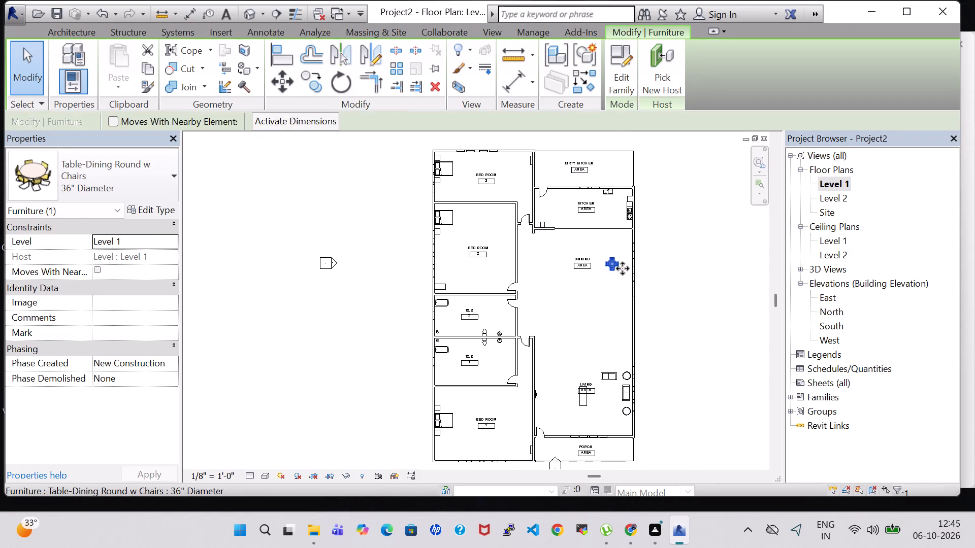
{"action": "key", "text": "Left"}
{"action": "left_click", "coordinate": [719, 281]}
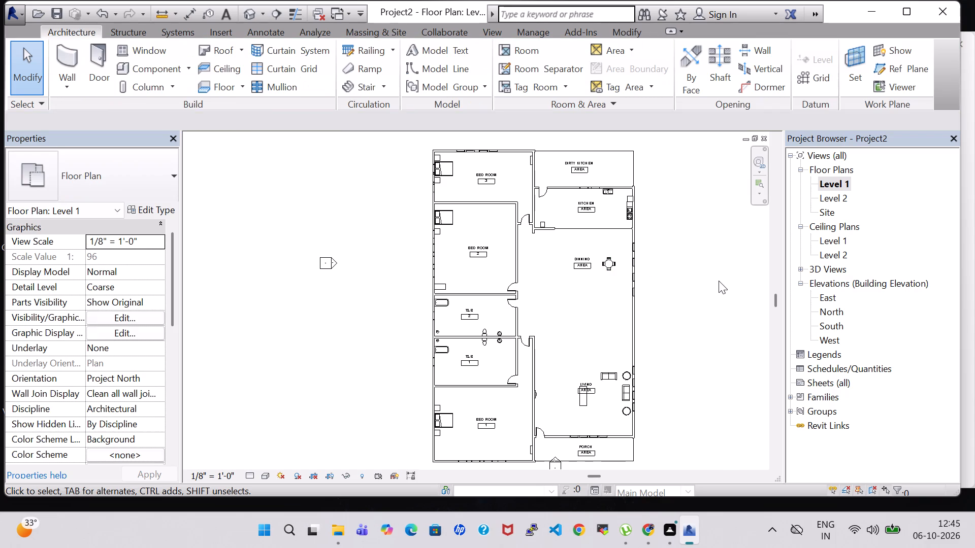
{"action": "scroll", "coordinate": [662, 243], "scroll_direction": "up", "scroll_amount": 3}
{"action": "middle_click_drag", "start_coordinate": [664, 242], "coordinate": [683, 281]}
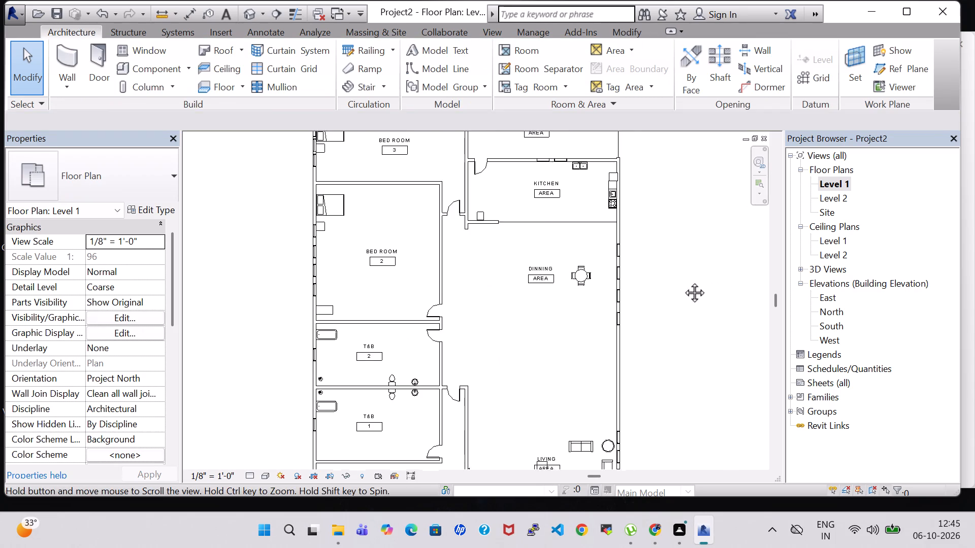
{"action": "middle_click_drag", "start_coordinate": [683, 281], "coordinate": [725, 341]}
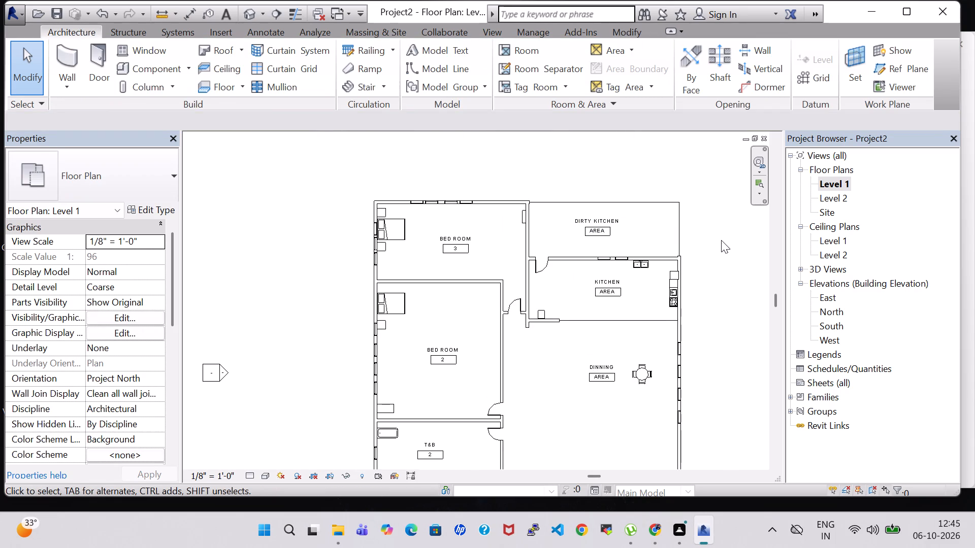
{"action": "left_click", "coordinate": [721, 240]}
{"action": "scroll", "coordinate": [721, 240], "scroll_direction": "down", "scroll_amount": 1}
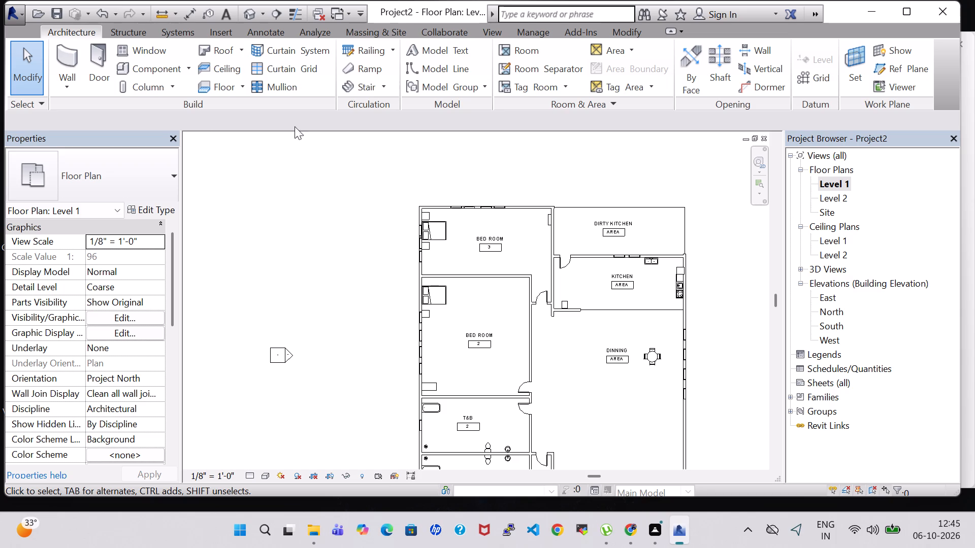
Save the Project2 project again with the adjusted dining table position.
{"action": "left_click", "coordinate": [15, 20]}
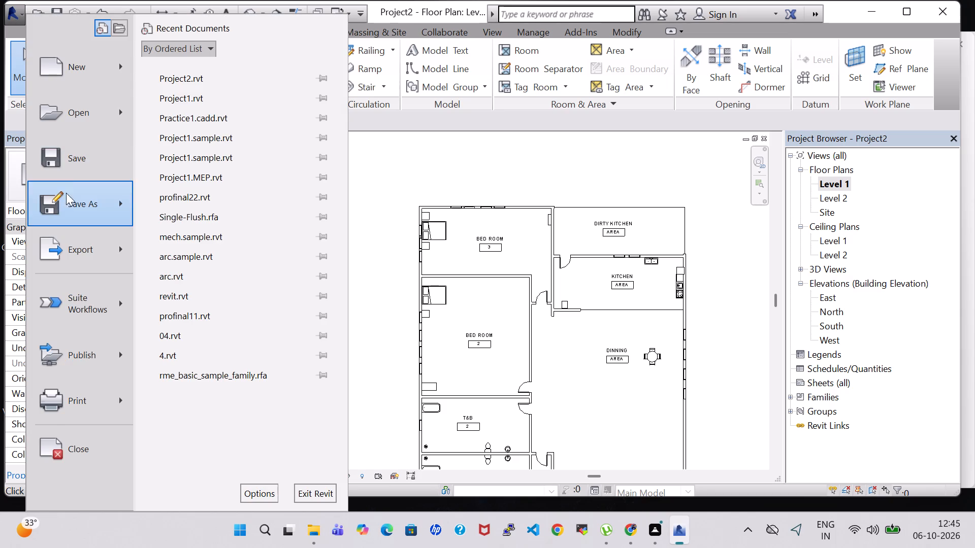
{"action": "left_click", "coordinate": [70, 174]}
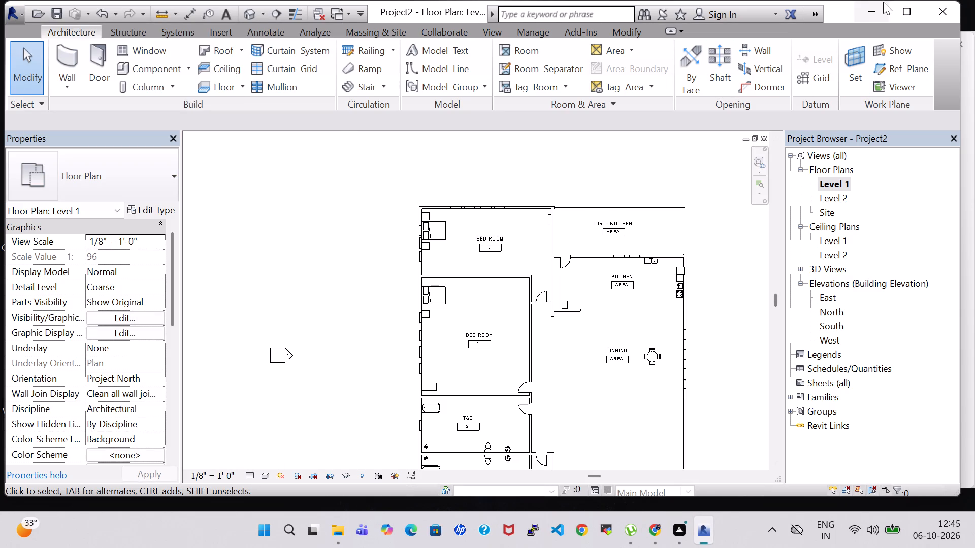
Export the project as an IFC 2x3 file named Project2 in the work folder.
{"action": "left_click", "coordinate": [22, 13]}
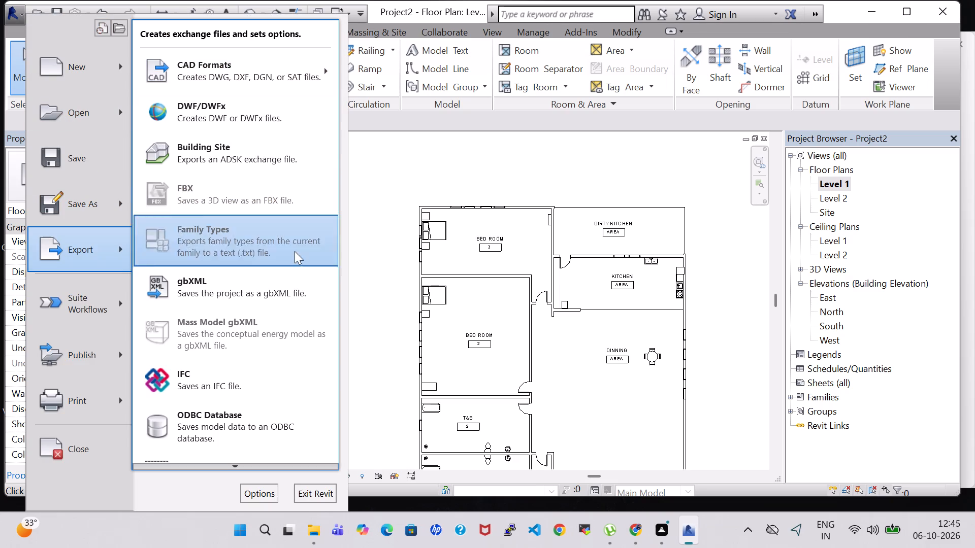
{"action": "left_click", "coordinate": [216, 380]}
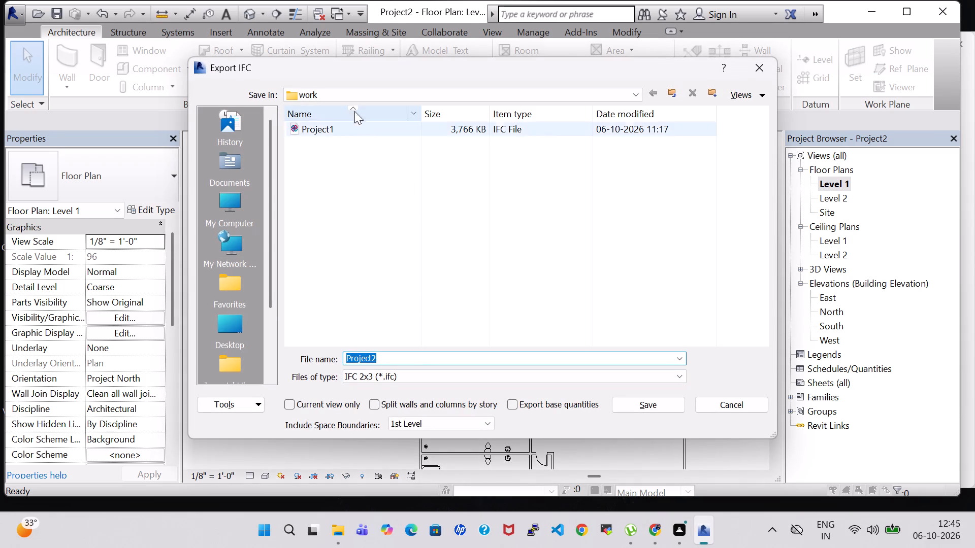
{"action": "left_click", "coordinate": [429, 360]}
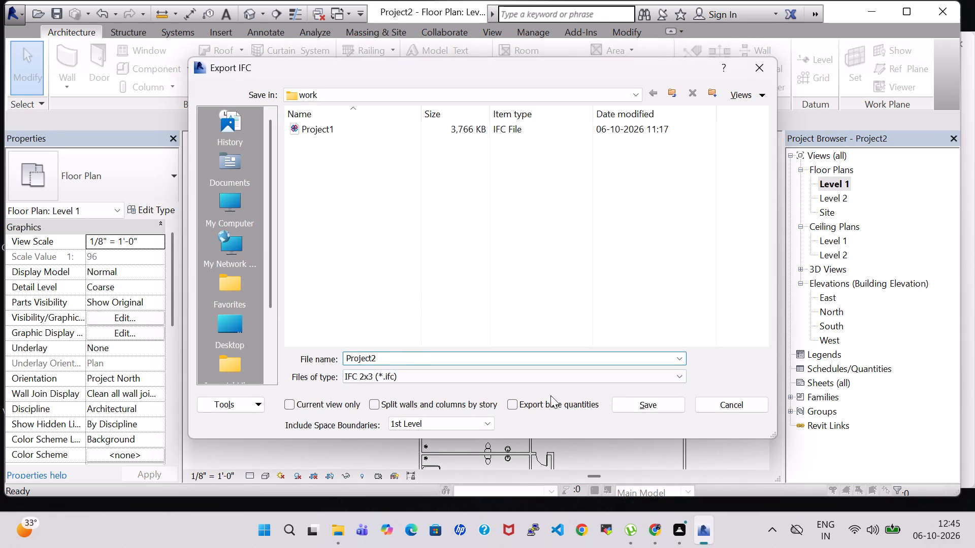
{"action": "left_click", "coordinate": [633, 403]}
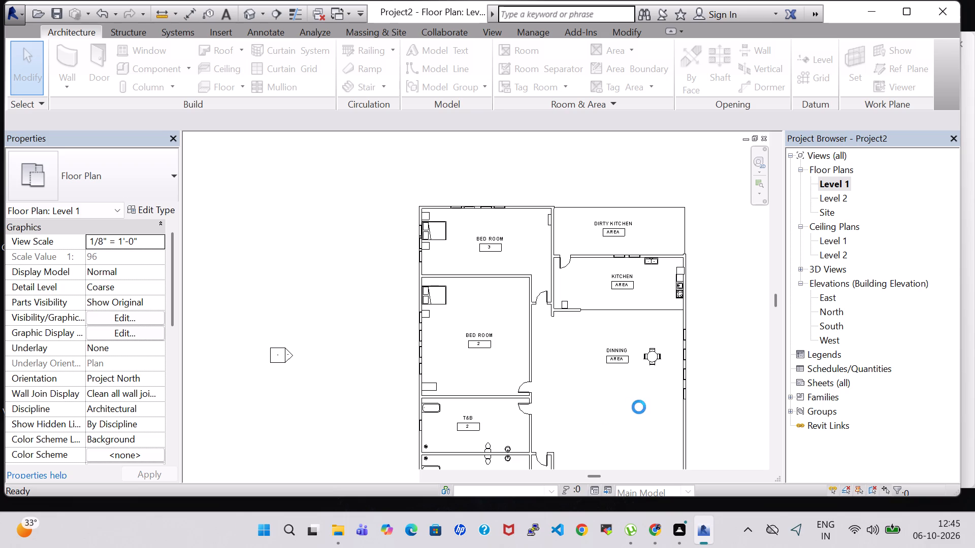